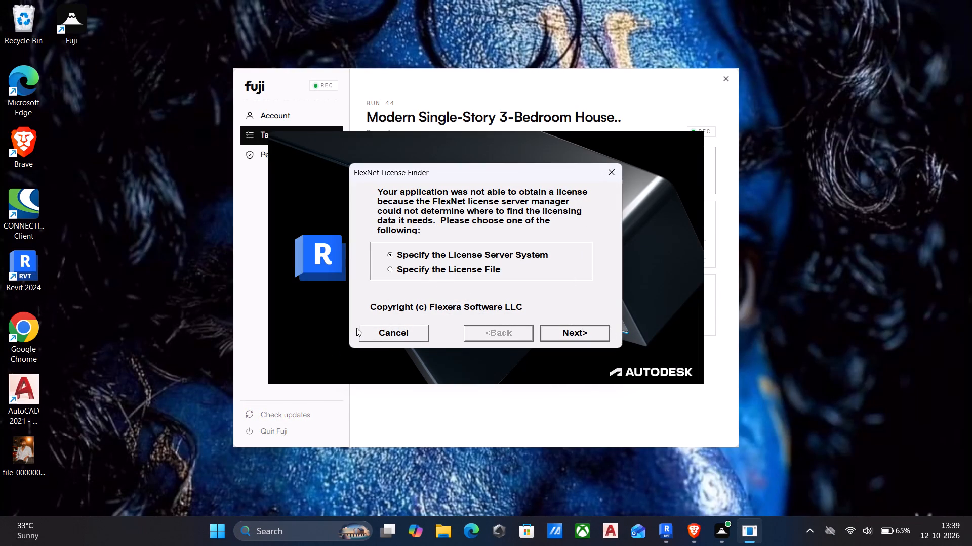
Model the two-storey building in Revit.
Cancel the FlexNet License Finder and dismiss the network licensing error shown during Revit startup.
left_click(394, 327)
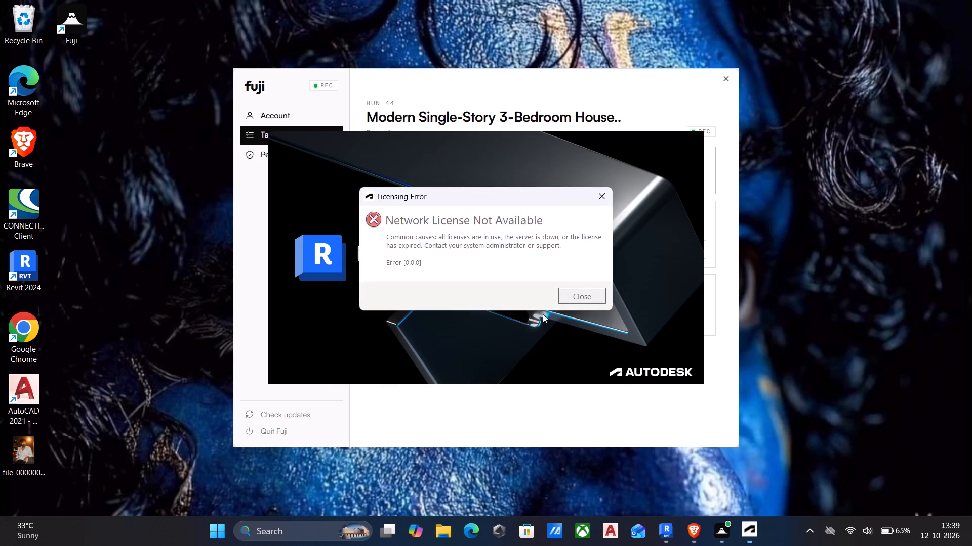
left_click(580, 289)
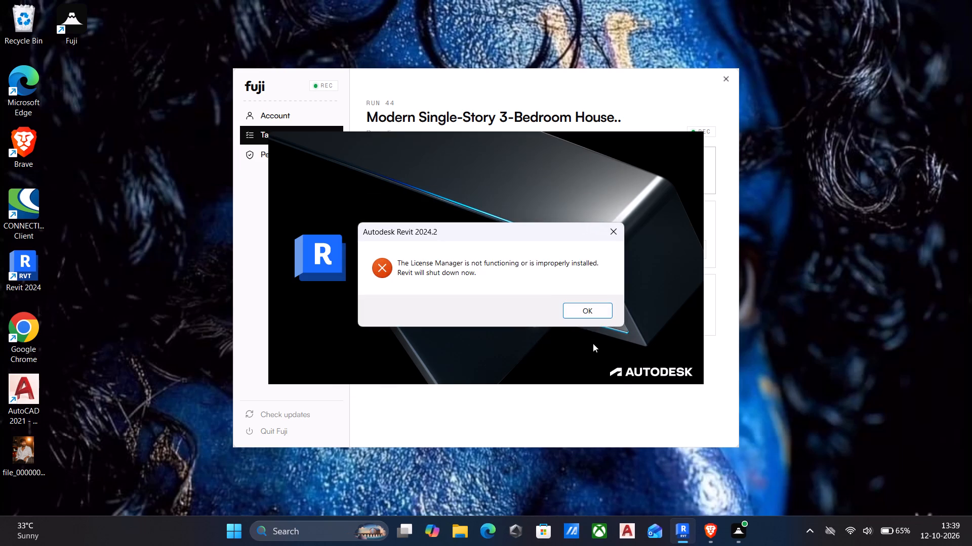
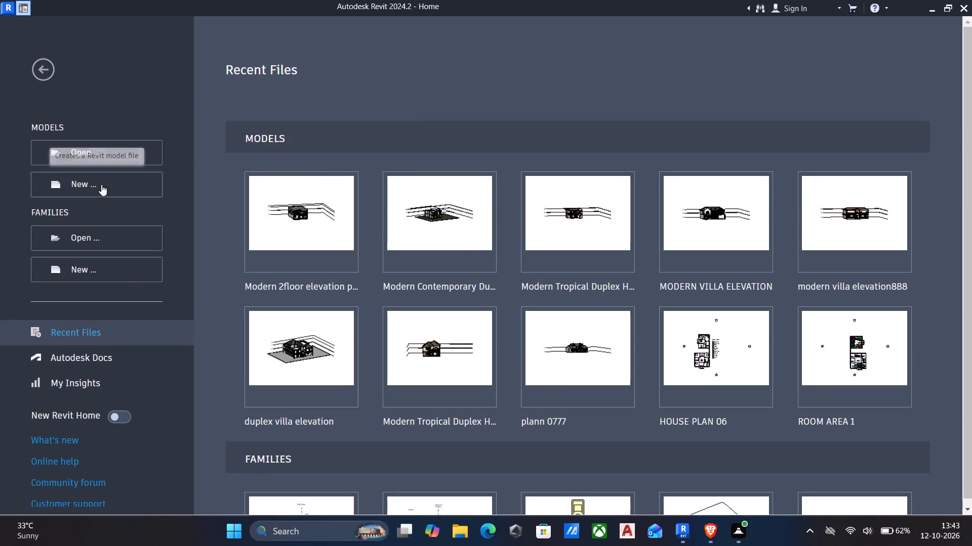
Create a new project from the default template.
left_click(89, 181)
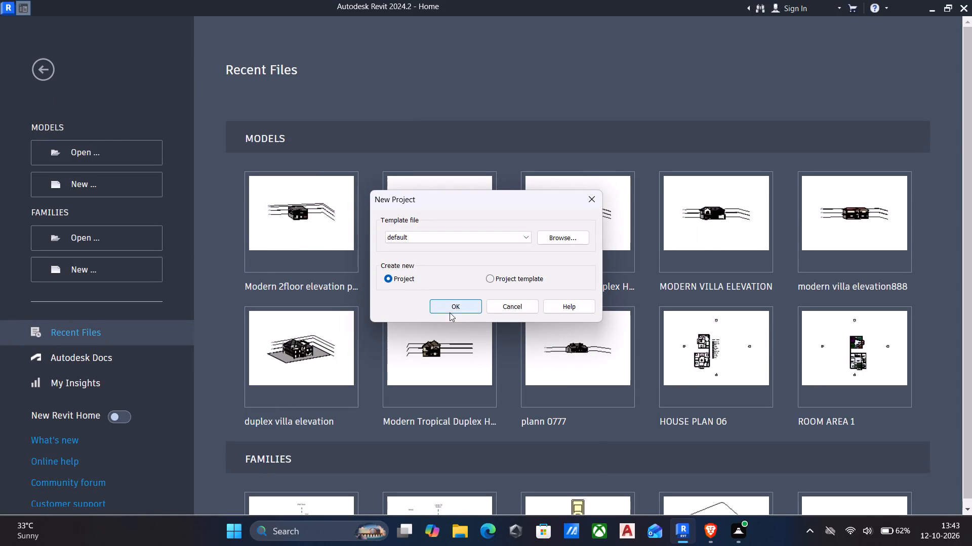
left_click(447, 307)
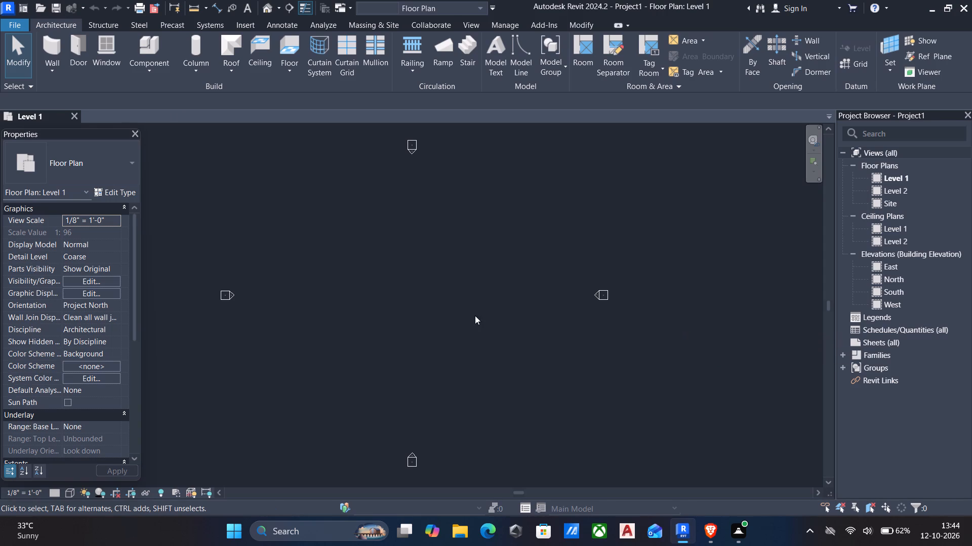
Set the project length units to round feet and fractional inches to the nearest 1/4".
type("un")
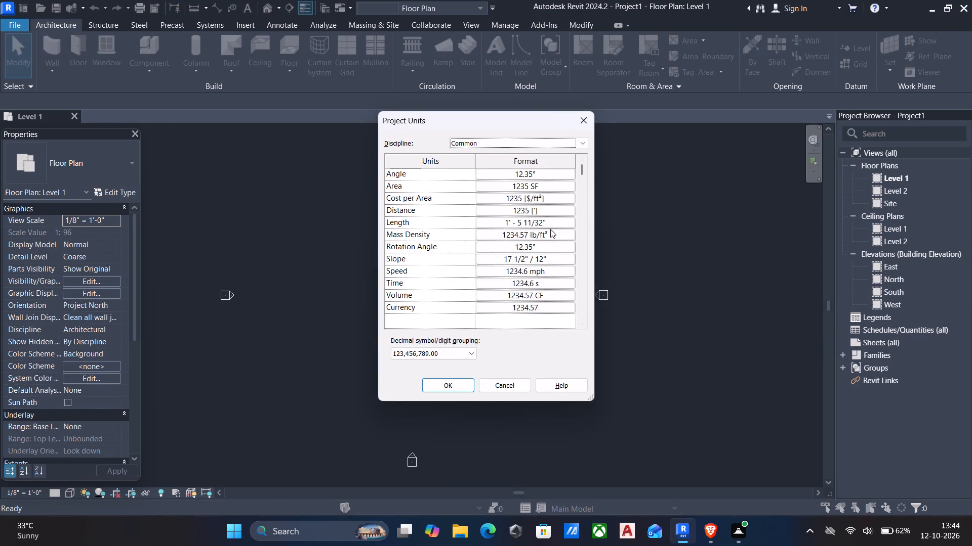
left_click(564, 222)
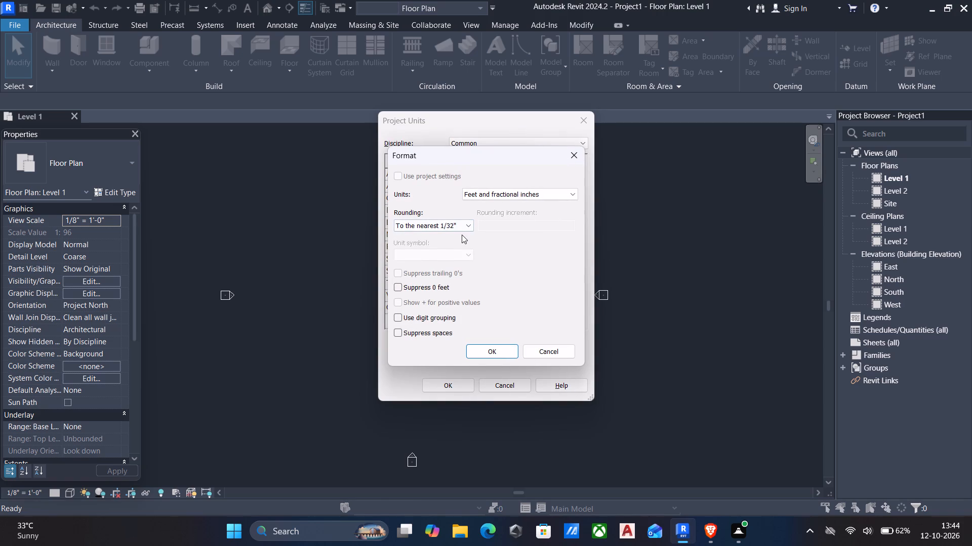
left_click(460, 227)
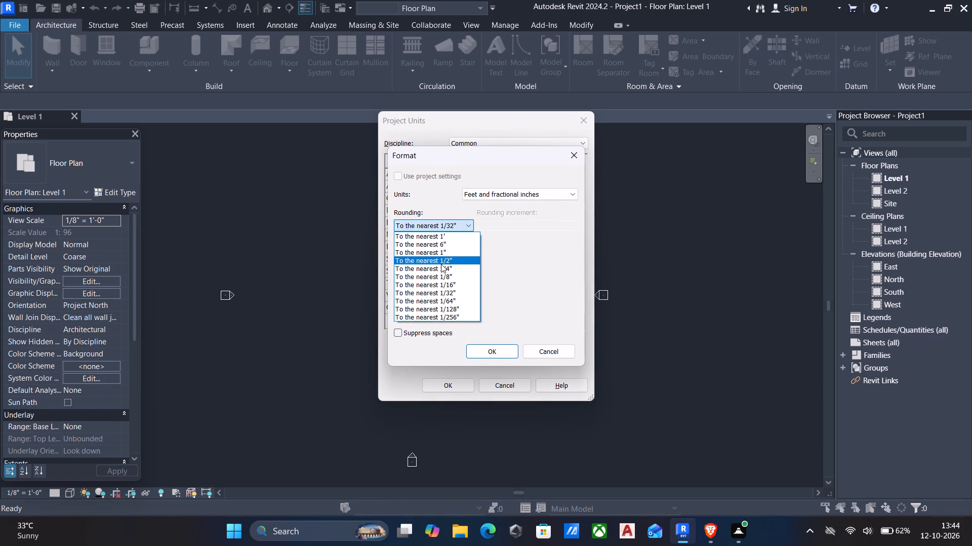
left_click(440, 265)
left_click(478, 352)
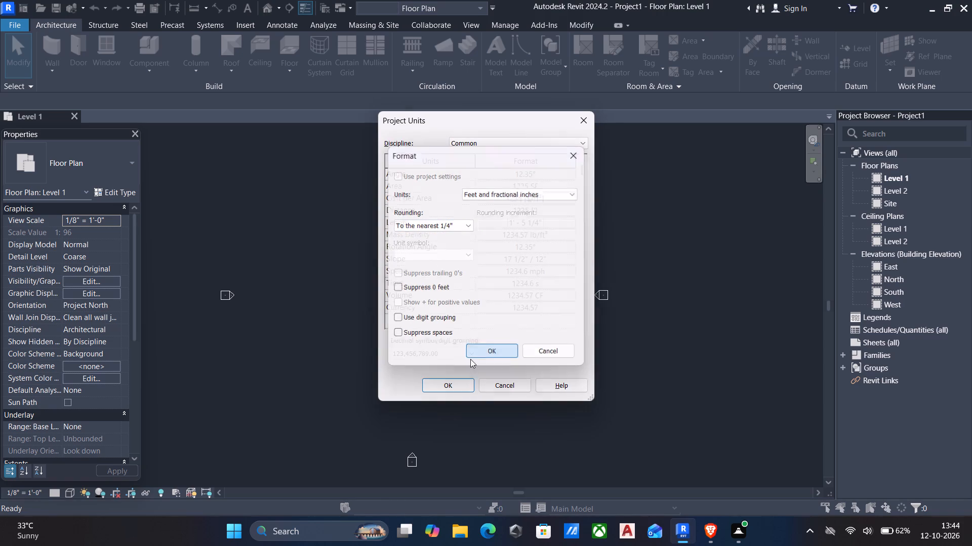
left_click(438, 388)
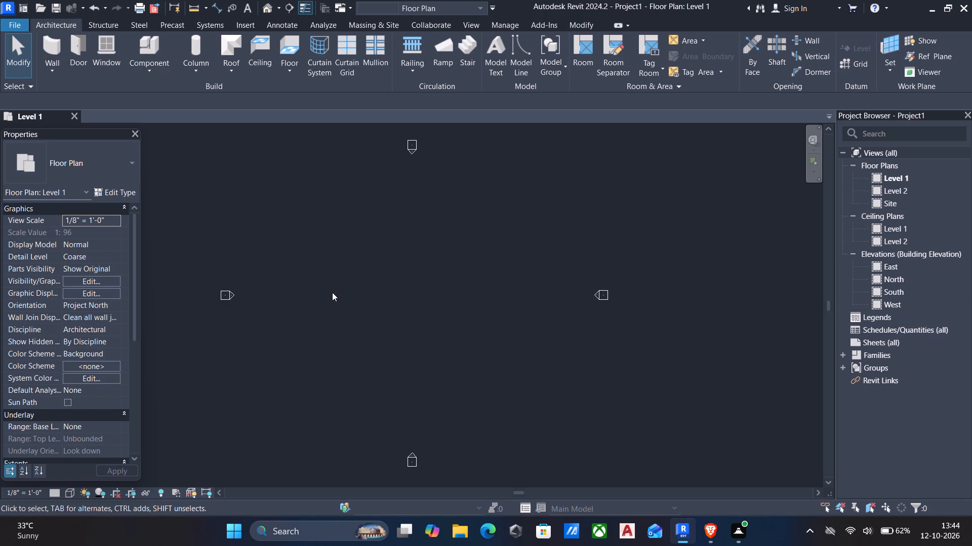
Start the Wall command with height up to Level 2 and location line Finish Face: Exterior.
type("wa")
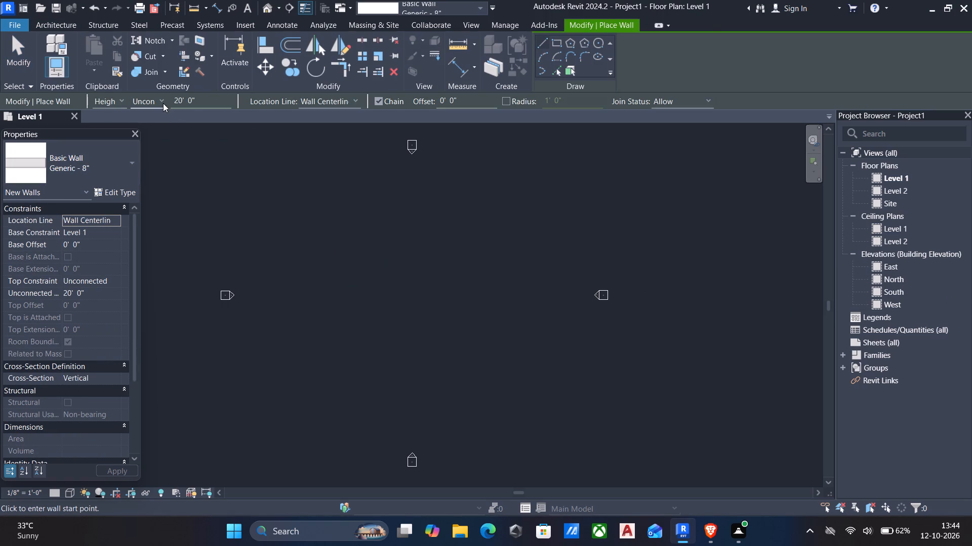
left_click(161, 101)
left_click(154, 119)
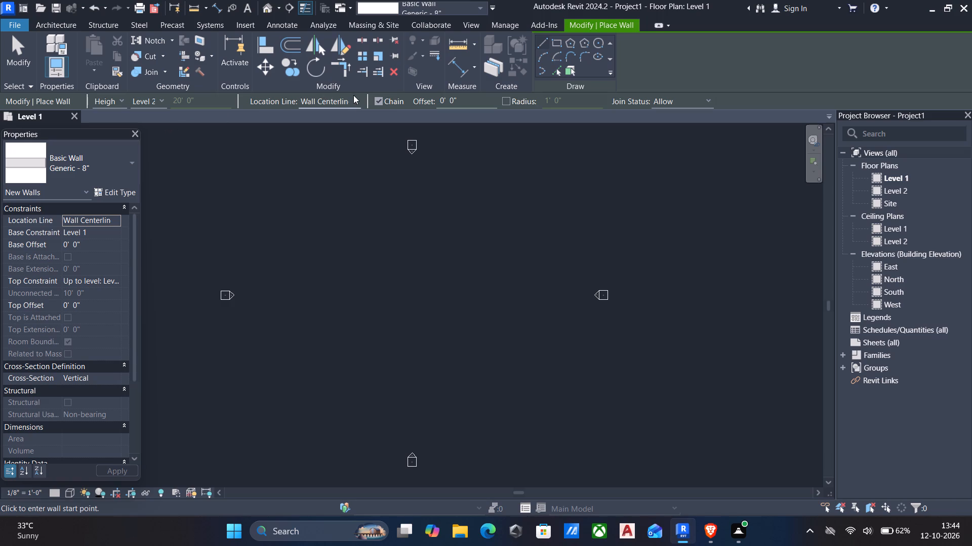
left_click(349, 103)
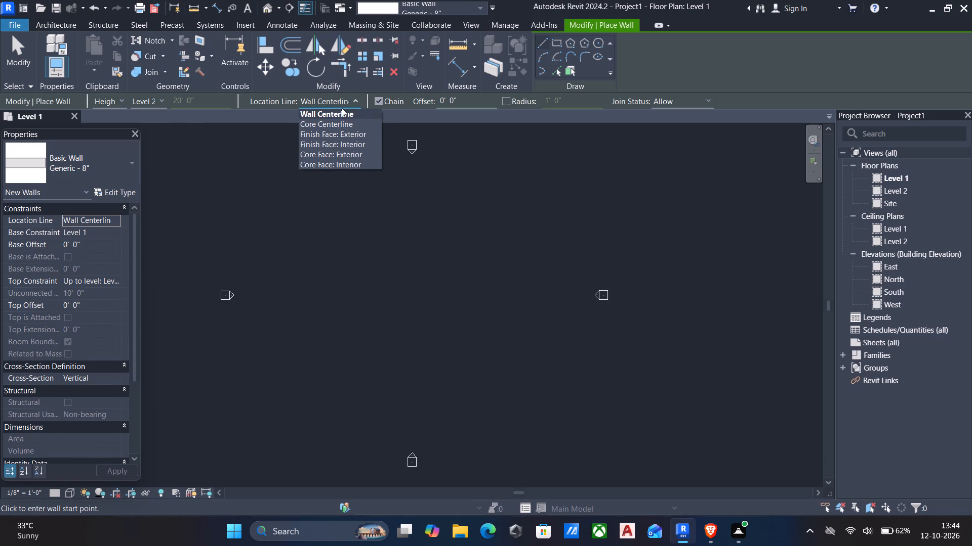
left_click(341, 133)
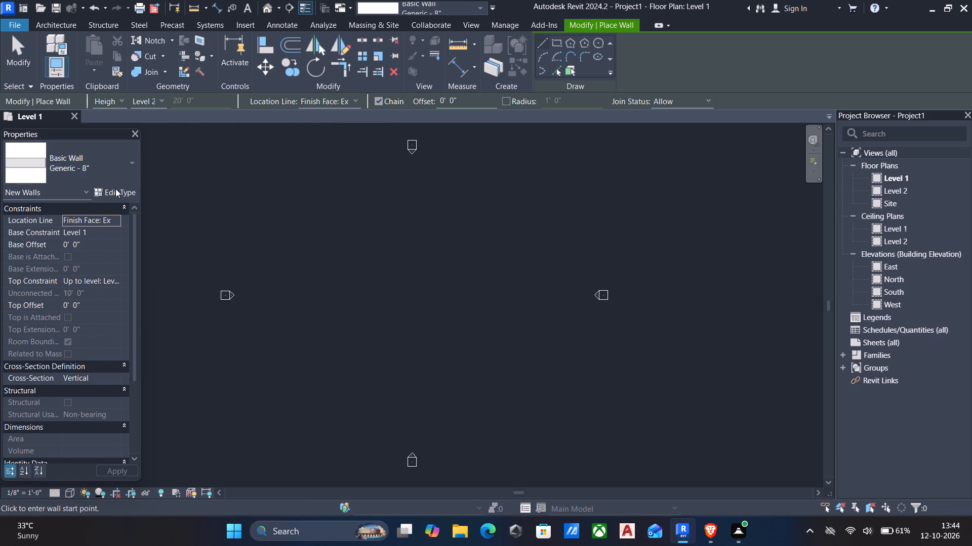
Duplicate the Generic - 8" wall type as 9" wall and set its structure layer thickness to 9".
left_click(116, 189)
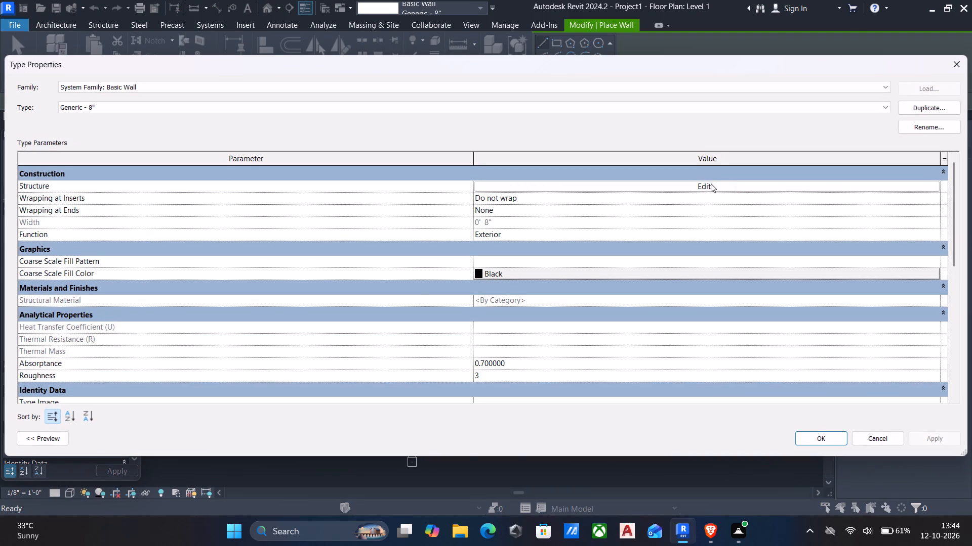
left_click(925, 107)
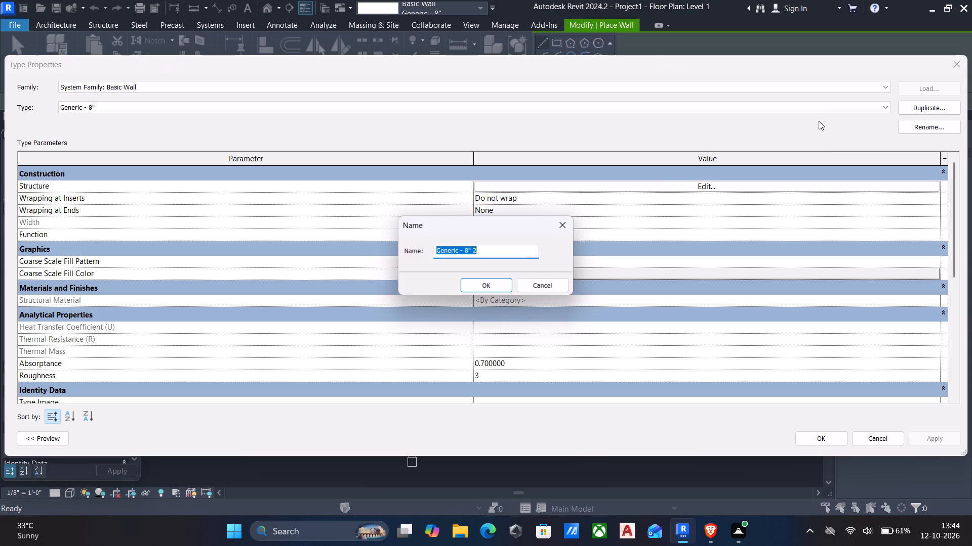
key("BackSpace")
type("9\" wall")
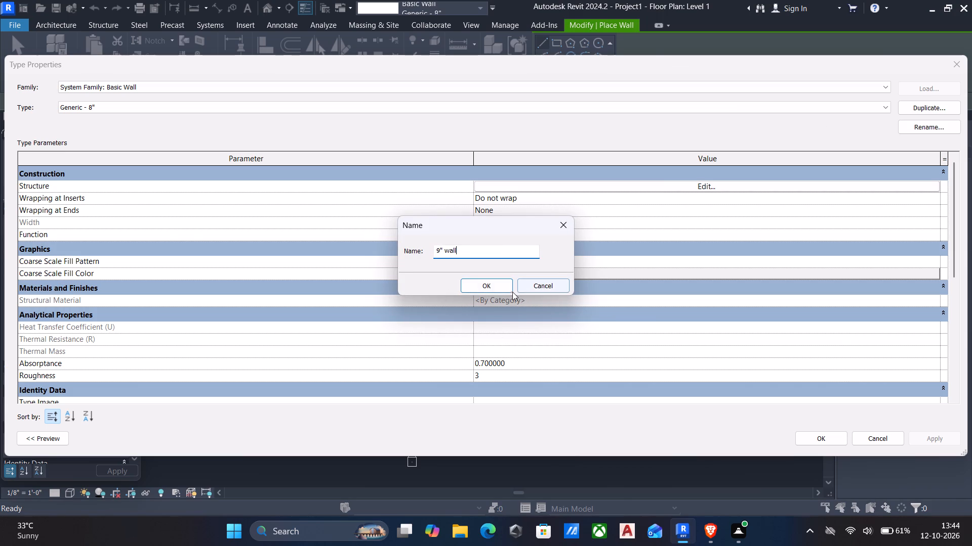
left_click(489, 286)
left_click(702, 187)
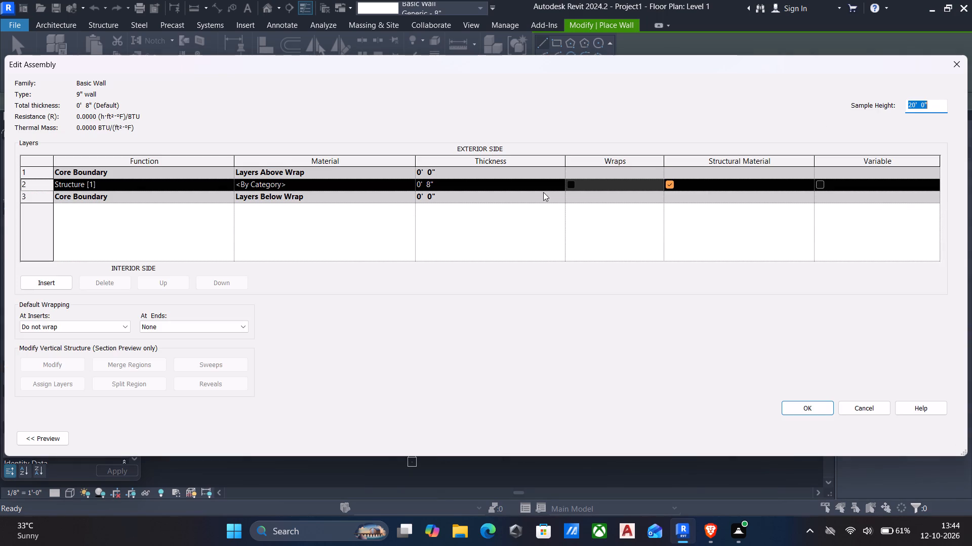
left_click(498, 182)
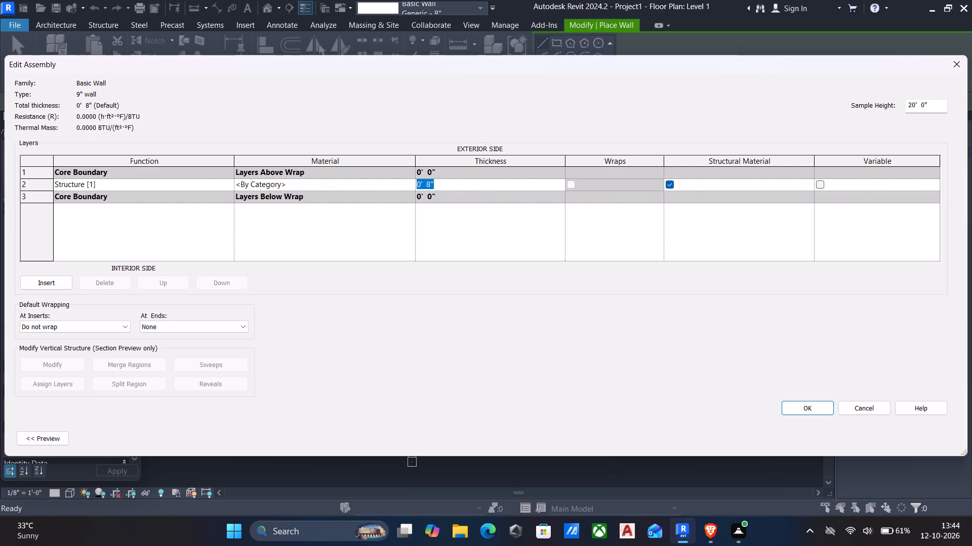
type("9\"")
key("space")
left_click(803, 404)
left_click(952, 436)
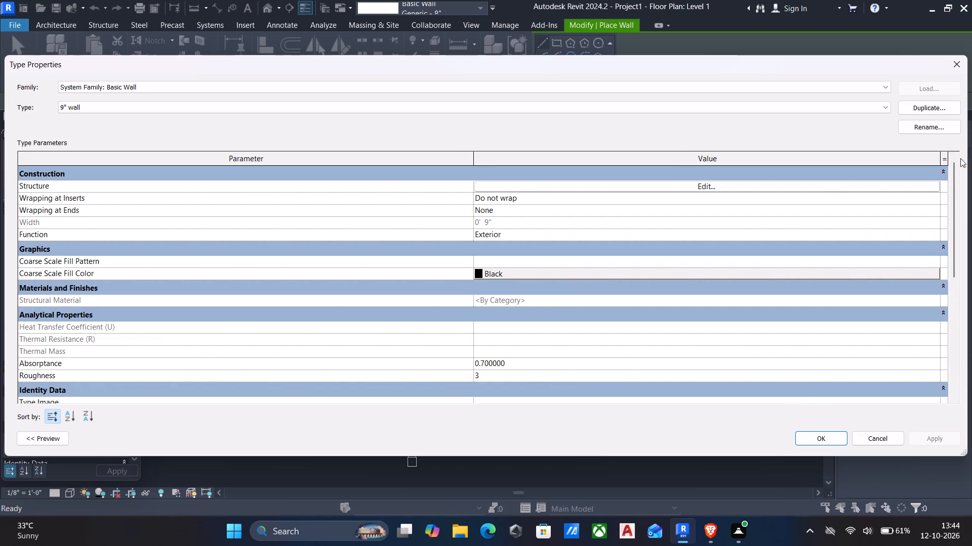
Duplicate the 9" wall type as 4.5" wall and set its structure layer thickness to 4.5".
left_click(926, 111)
key("BackSpace")
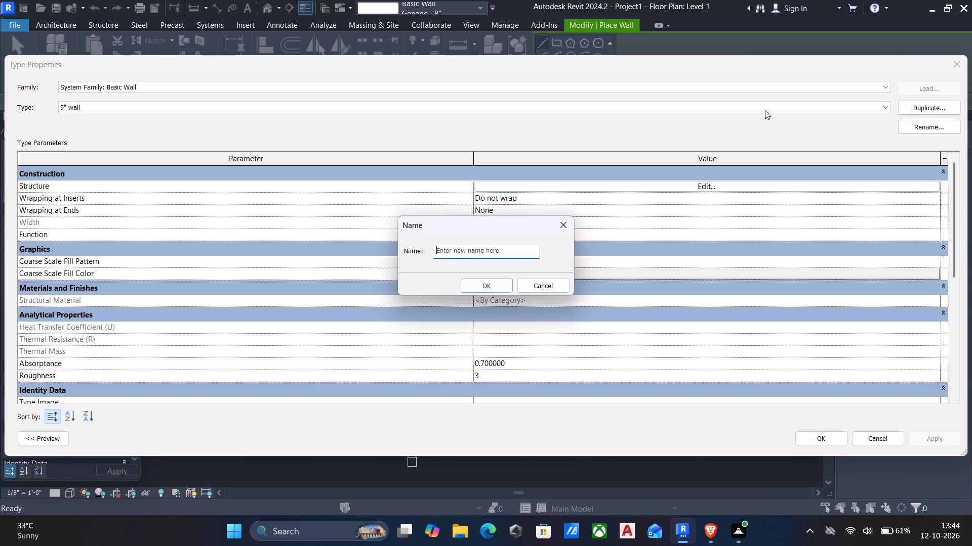
key("4")
type(".5\"")
key("space")
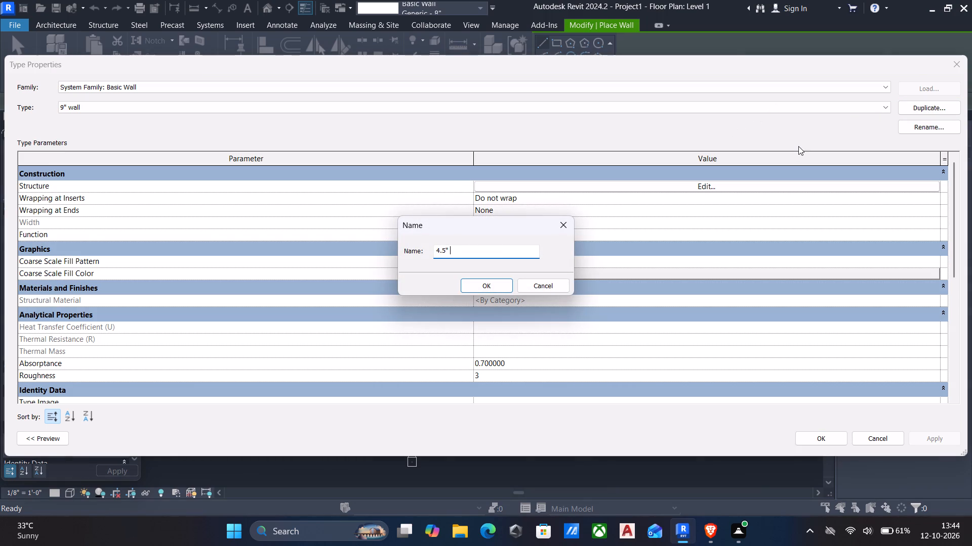
type("wall")
left_click(489, 282)
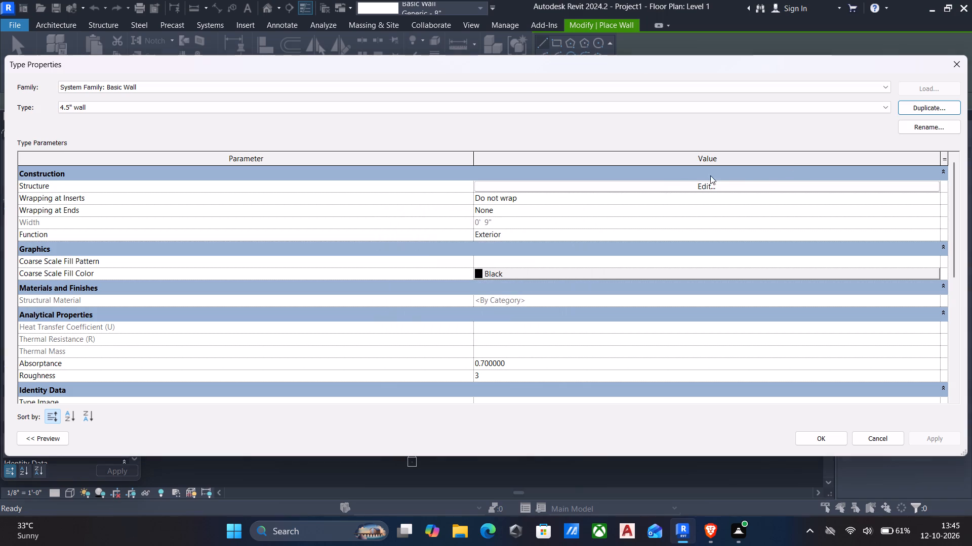
left_click(692, 185)
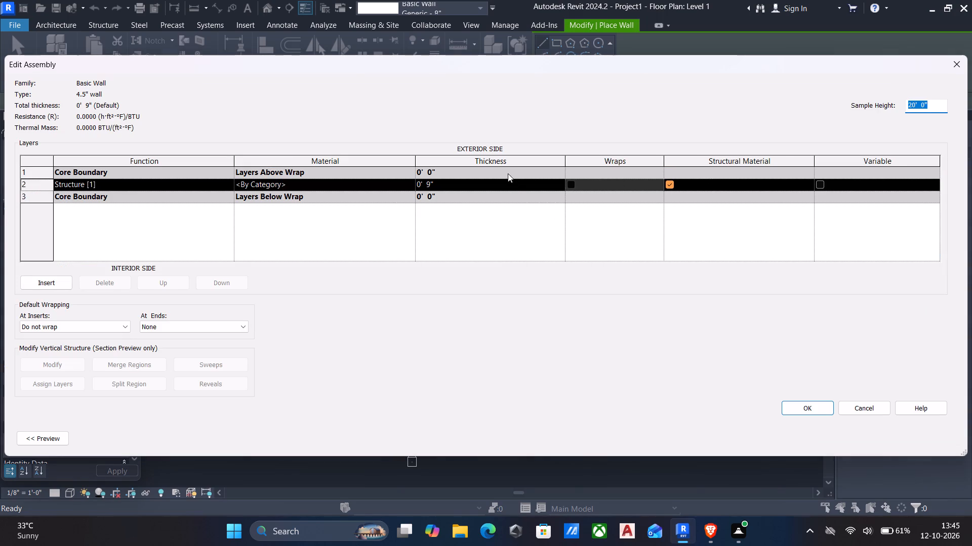
left_click(513, 184)
key("4")
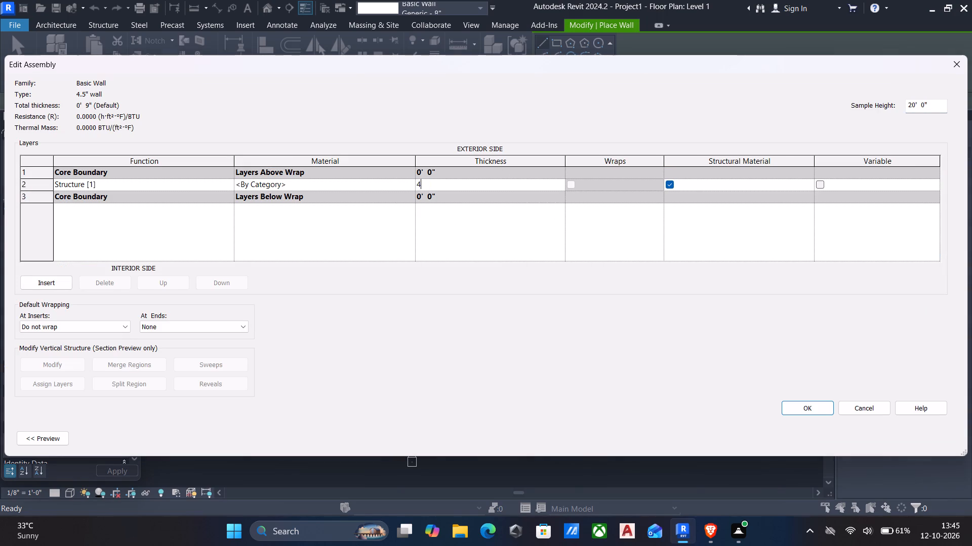
type(".5\"")
key("Return")
left_click(806, 410)
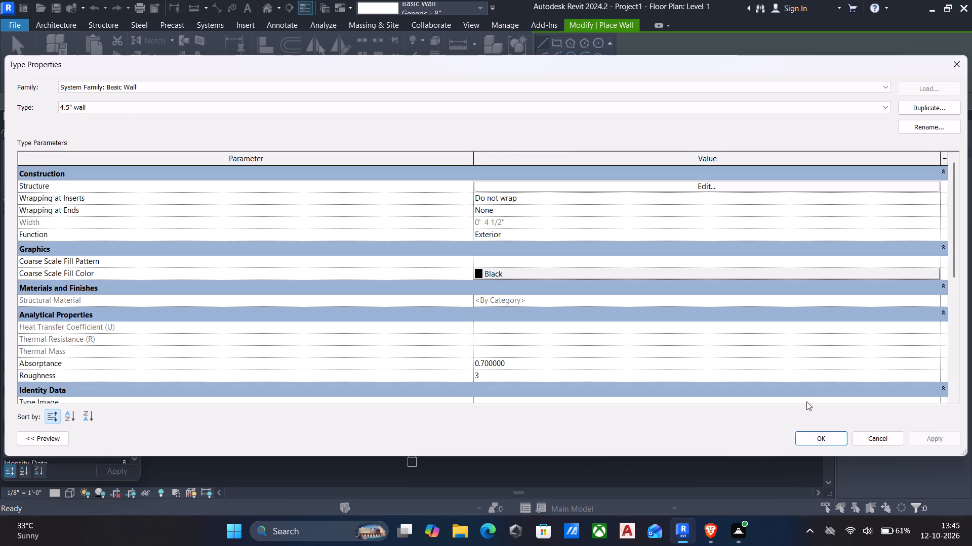
left_click(930, 443)
Duplicate the 4.5" wall type as 6" wall and set its structure layer thickness to 6".
left_click(936, 108)
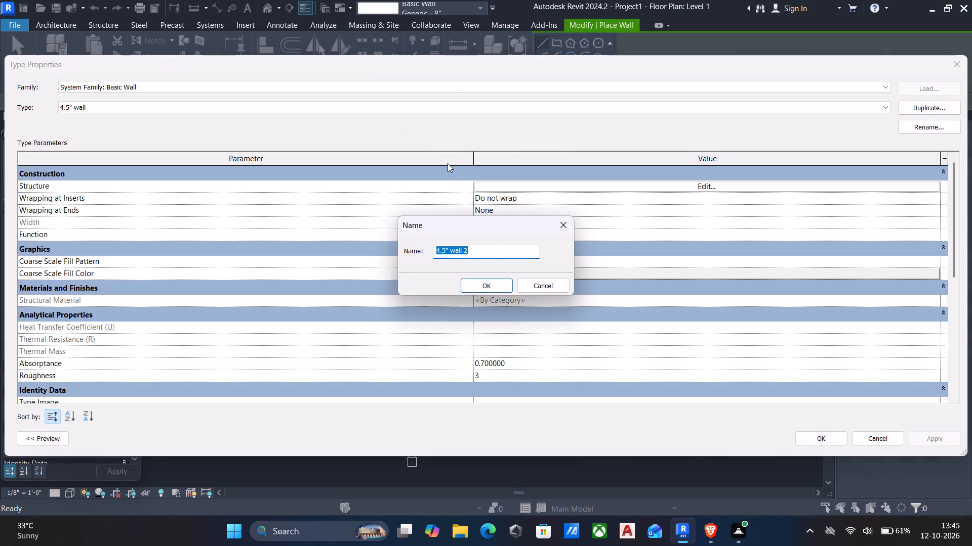
key("BackSpace")
key("6")
key("shift+quotedbl")
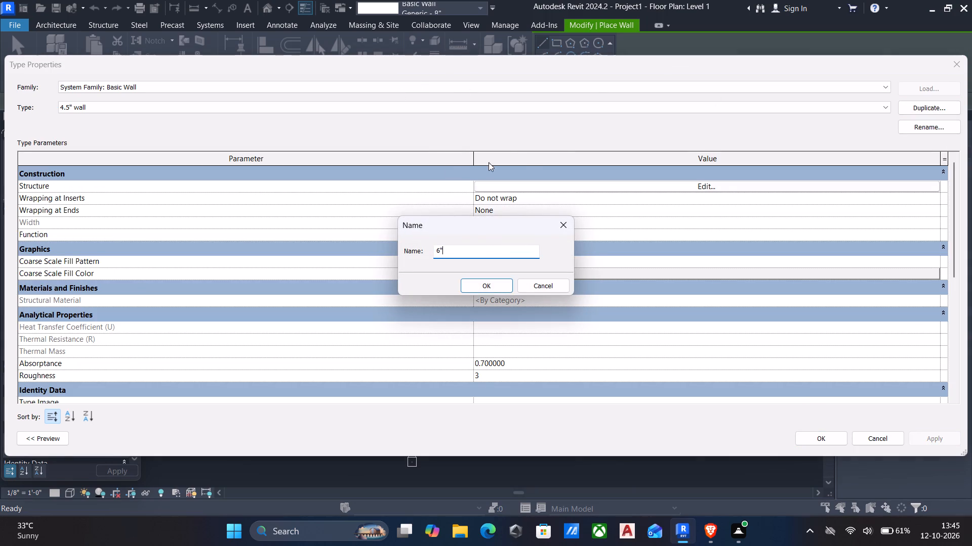
key("space")
type("wall")
left_click(484, 288)
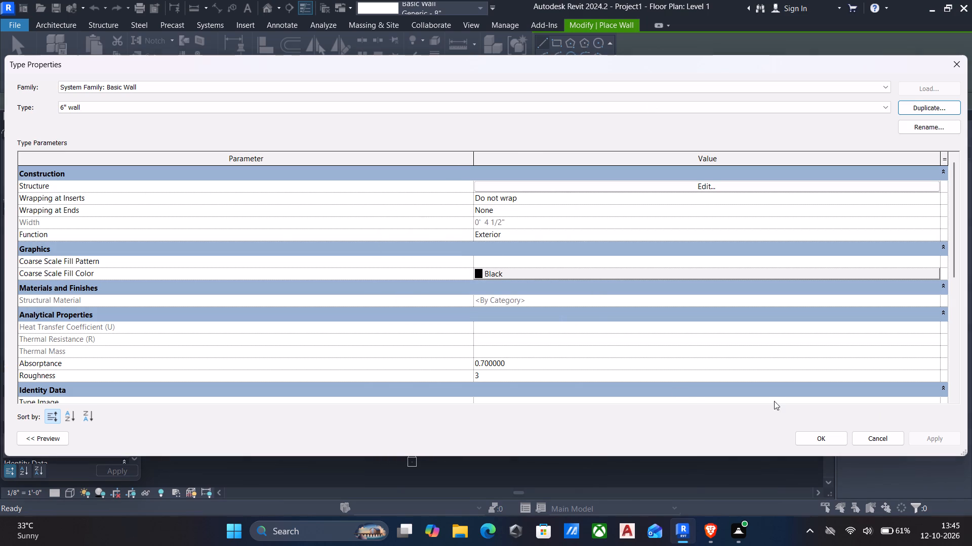
left_click(676, 175)
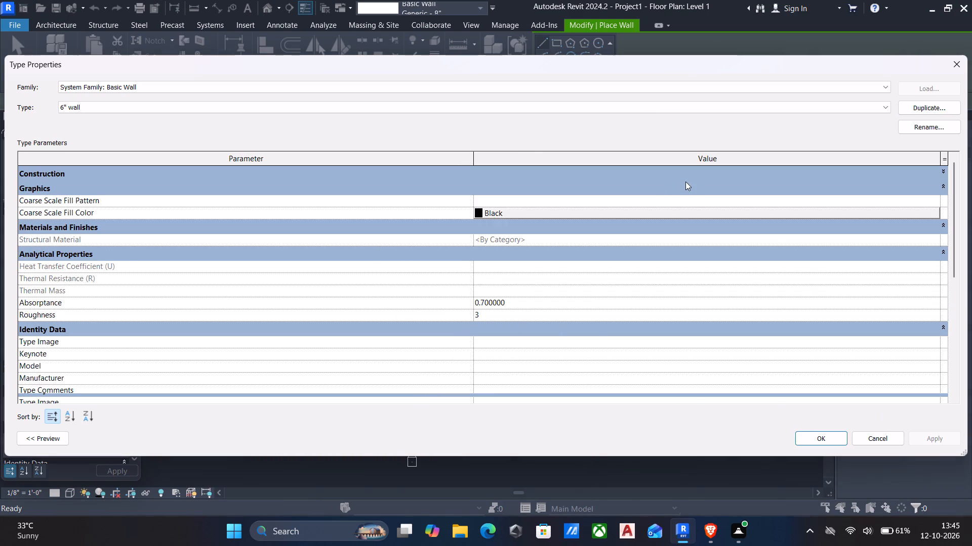
left_click(674, 177)
left_click(693, 184)
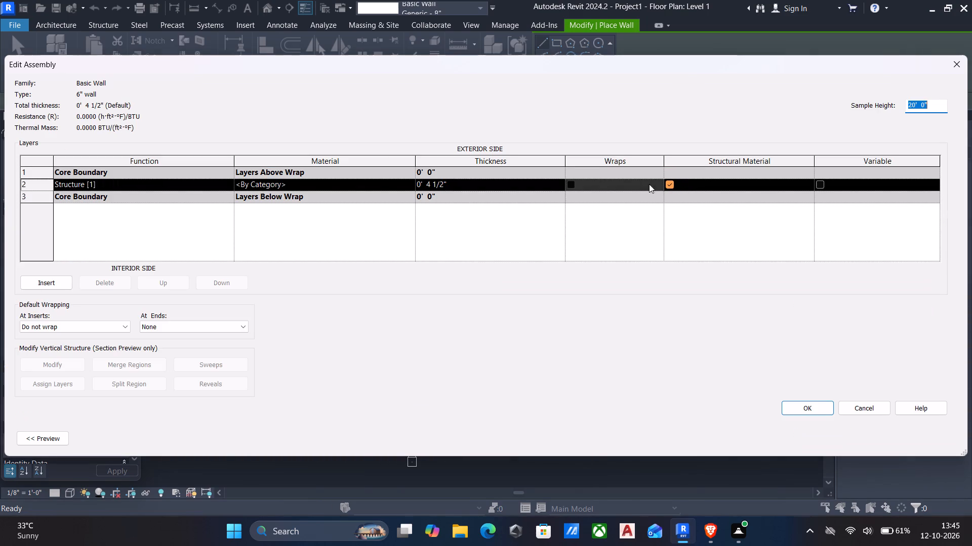
left_click(521, 189)
type("6\"")
key("Return")
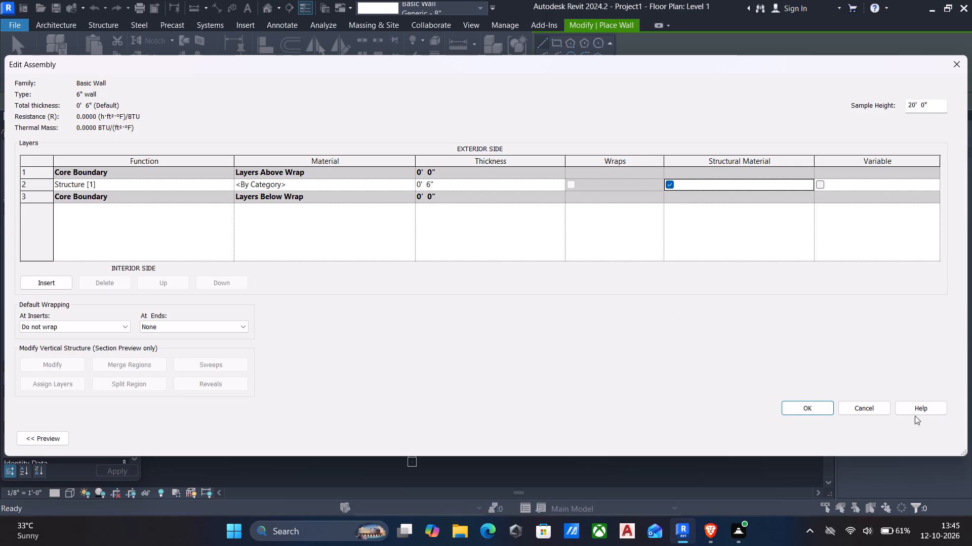
left_click(805, 403)
left_click(931, 439)
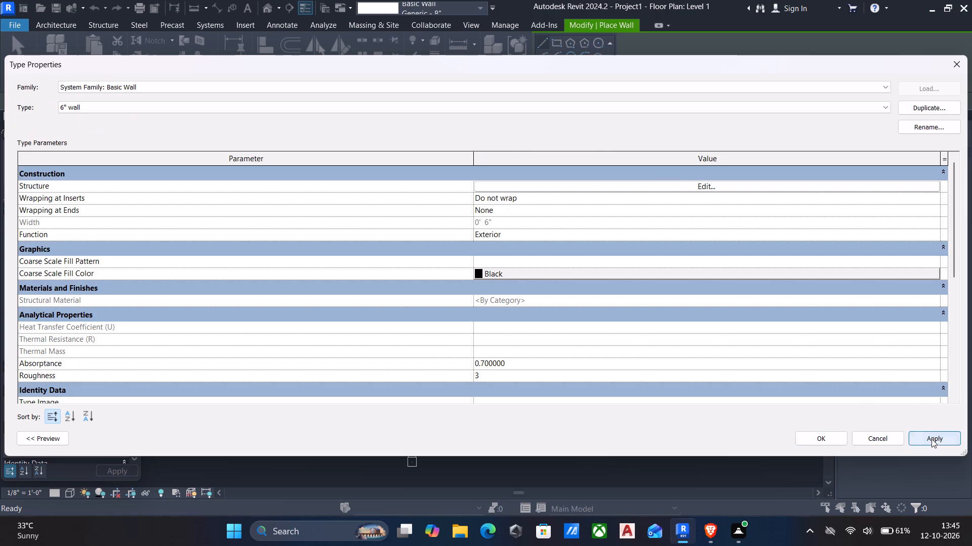
Accept the 6" wall type's properties and choose 9" wall as the wall type to place.
left_click(814, 441)
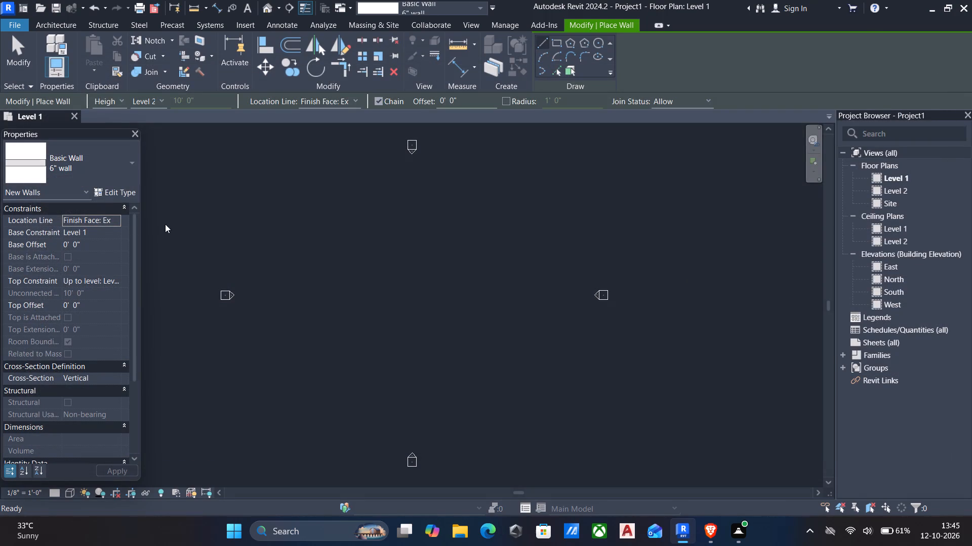
left_click(82, 178)
scroll(100, 303, "up", 11)
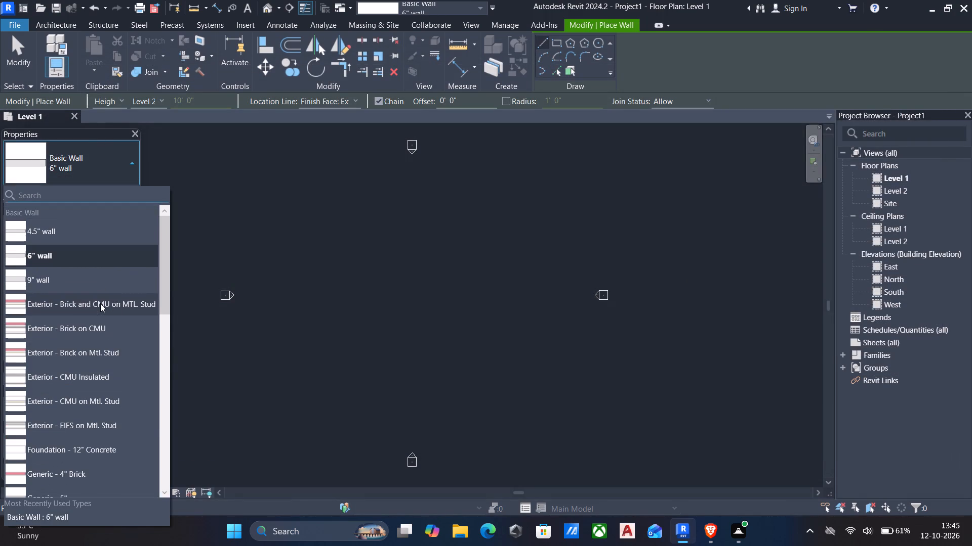
scroll(100, 303, "up", 3)
left_click(66, 288)
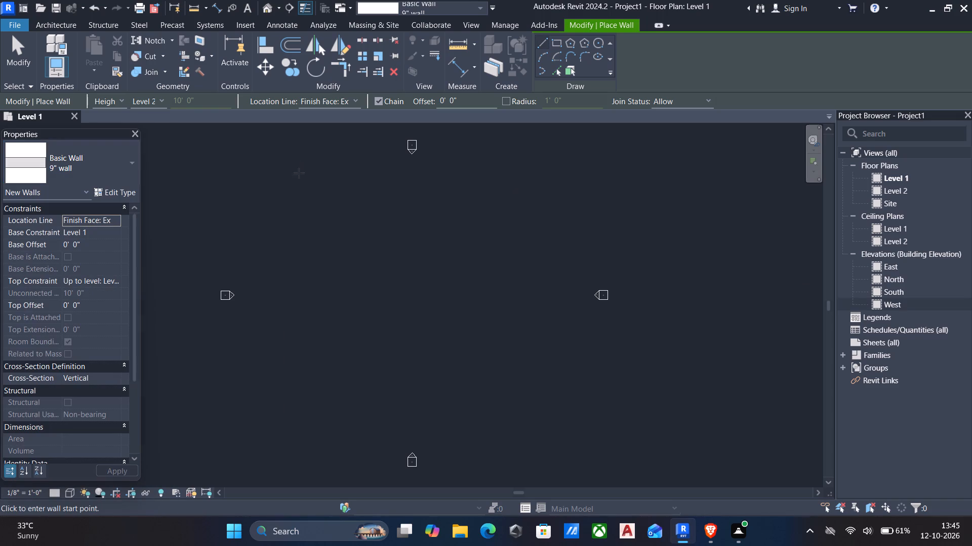
Set temporary dimensions to measure from Faces for walls and from Openings for doors and windows.
scroll(306, 252, "up", 4)
left_click(498, 26)
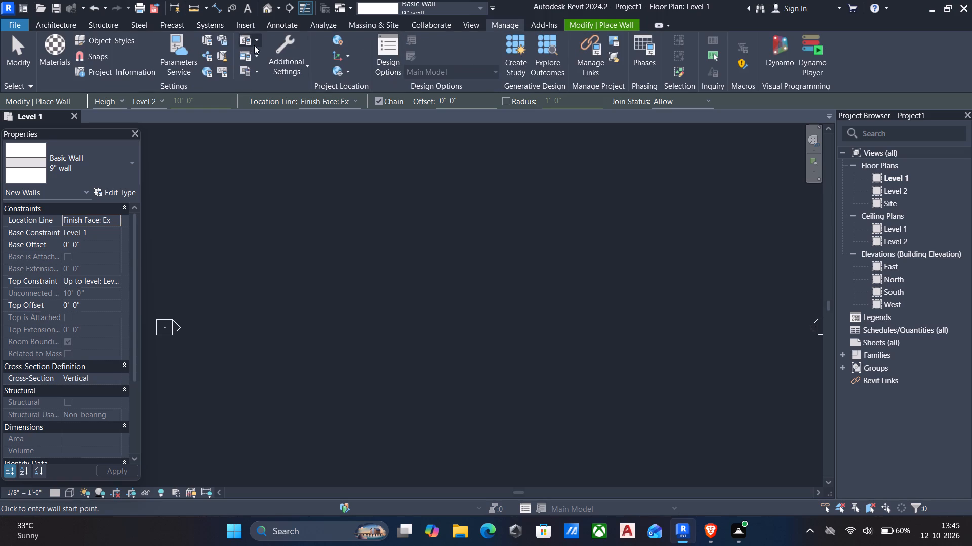
left_click(304, 67)
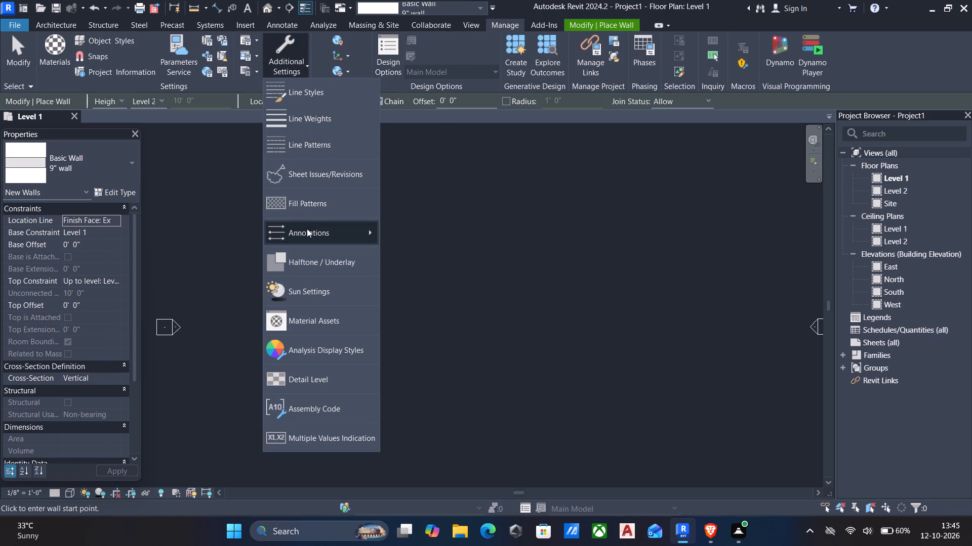
left_click(420, 249)
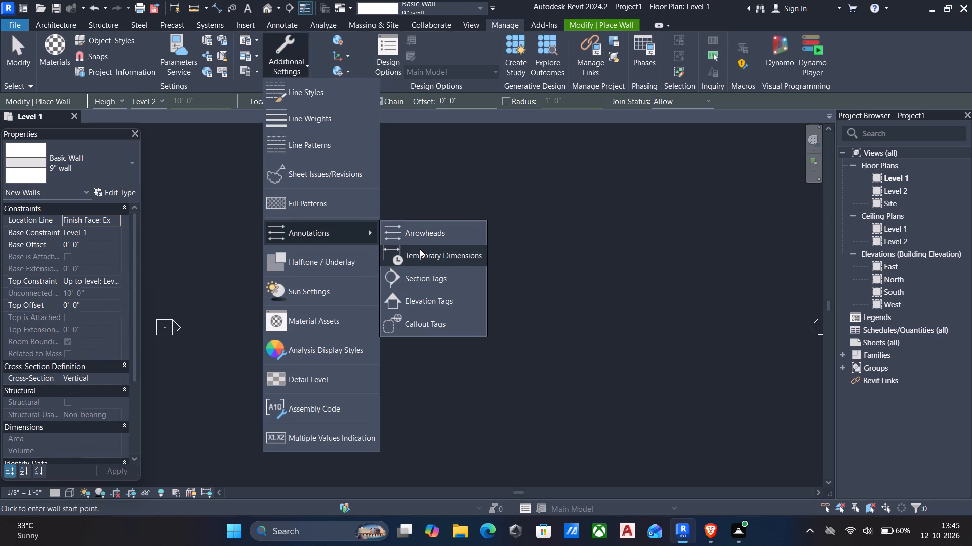
left_click(461, 258)
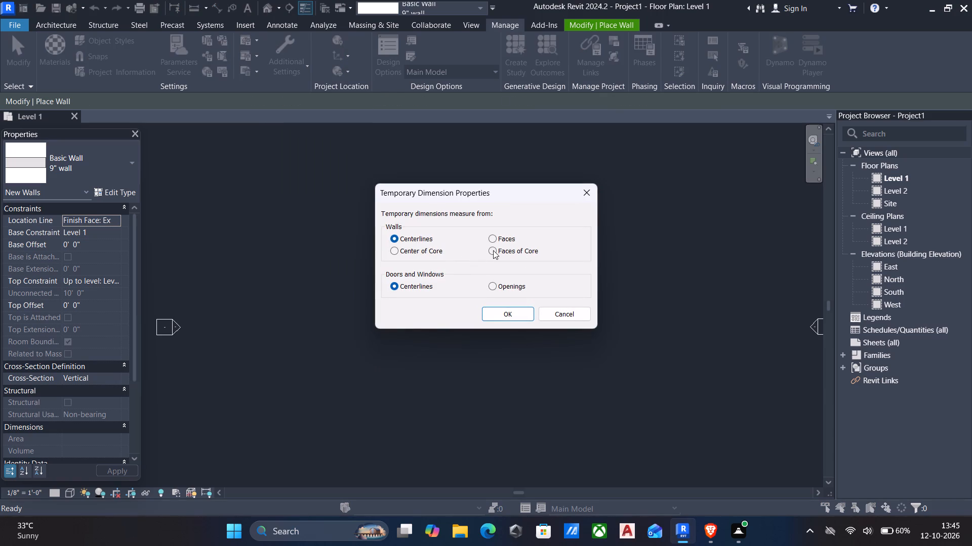
left_click(493, 239)
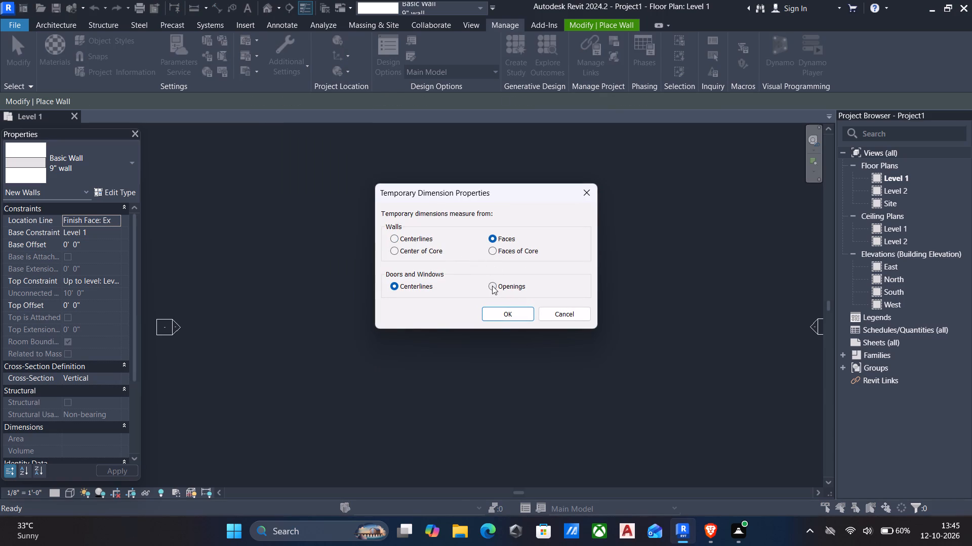
left_click(492, 286)
left_click(495, 318)
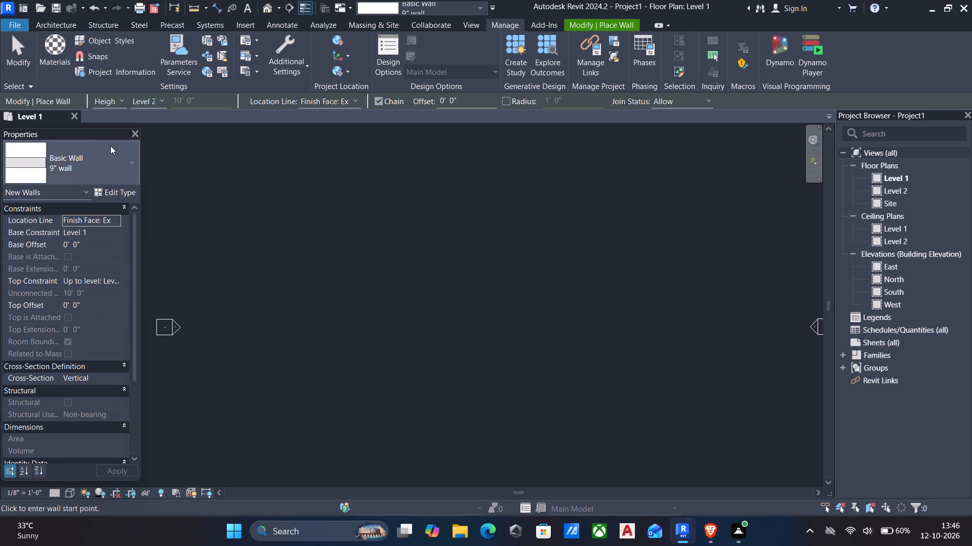
Draw a single vertical 9" wall about 34'-0" long in the eastern half of the Level 1 plan and end the chain.
left_click(38, 24)
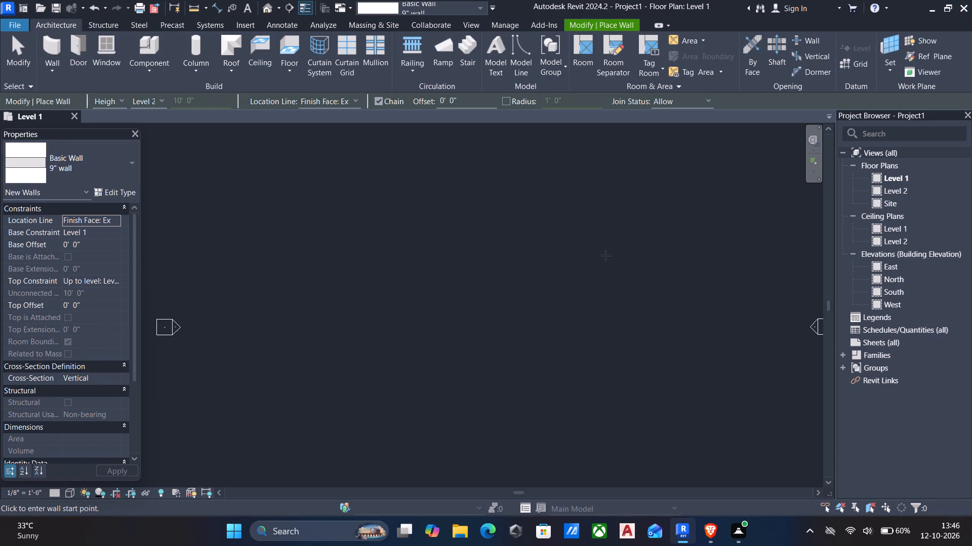
left_click(600, 233)
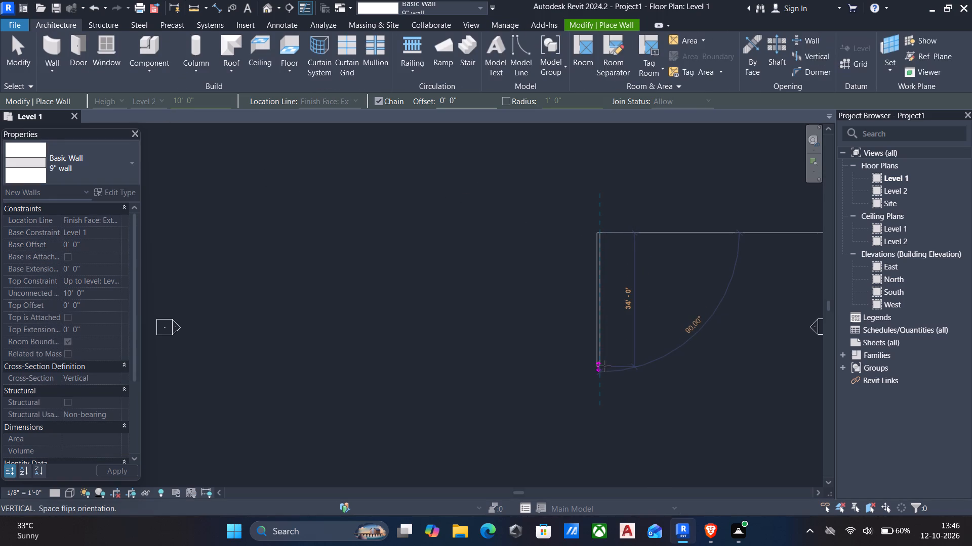
left_click(605, 366)
key("Escape")
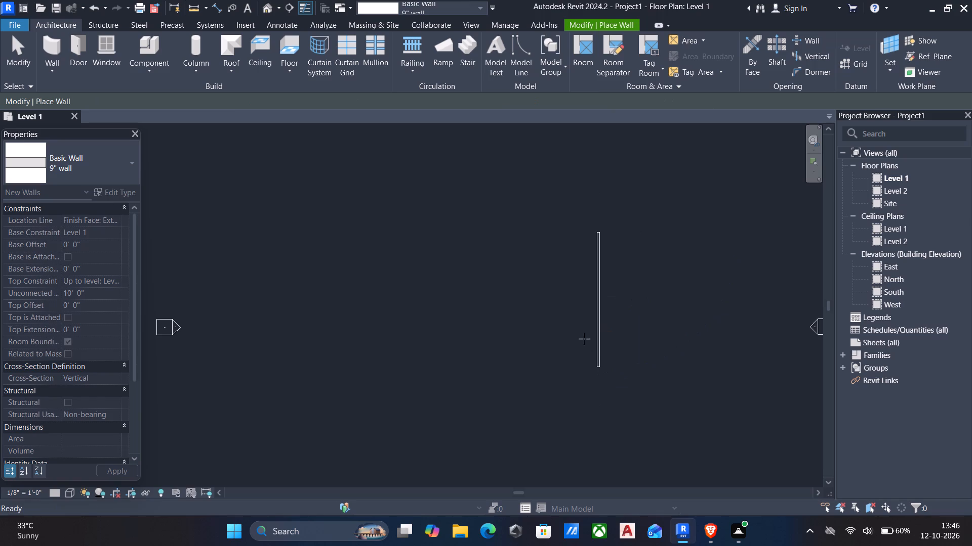
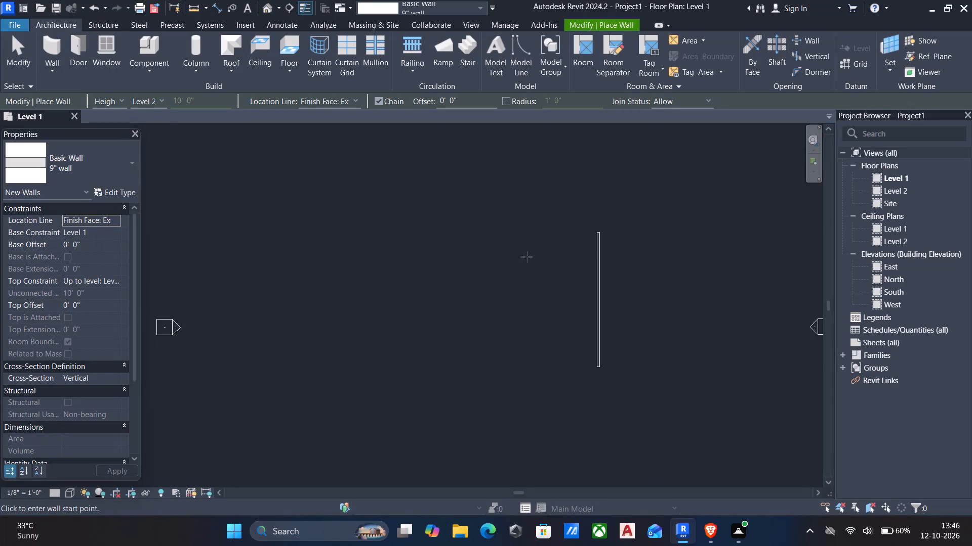
Draw a horizontal 9" wall 75'-0" long, starting northwest of the existing vertical wall, and leave the wall command.
scroll(612, 228, "up", 6)
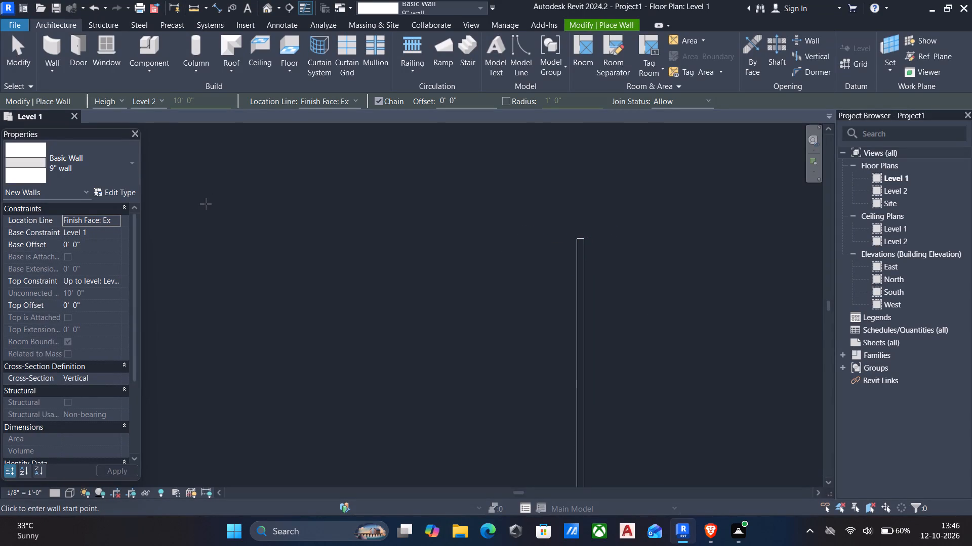
left_click(206, 204)
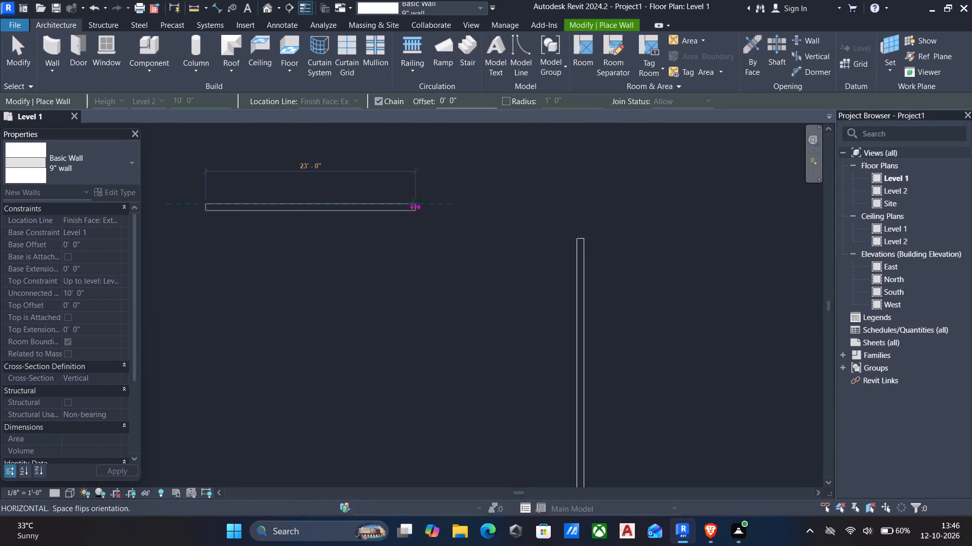
type("75'")
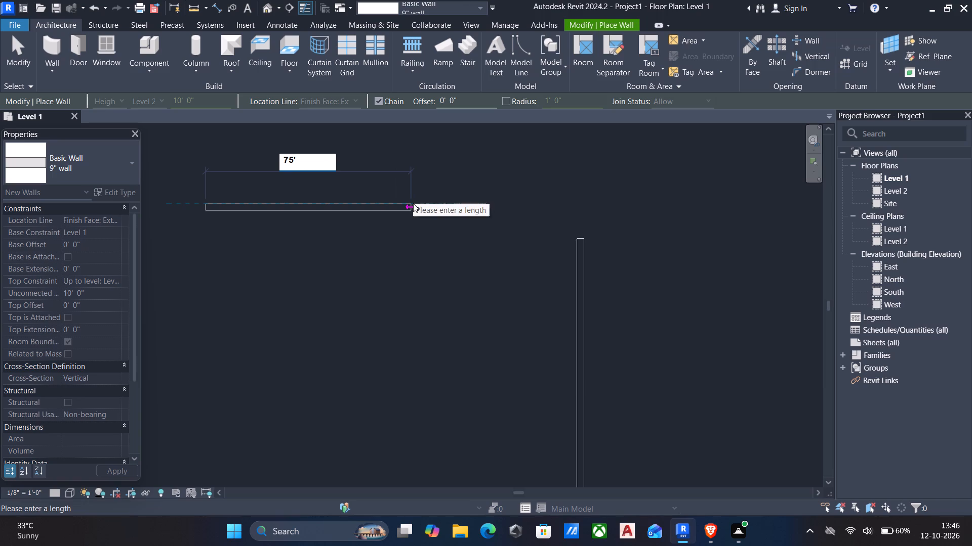
key("Return")
key("Escape")
key("Escape")
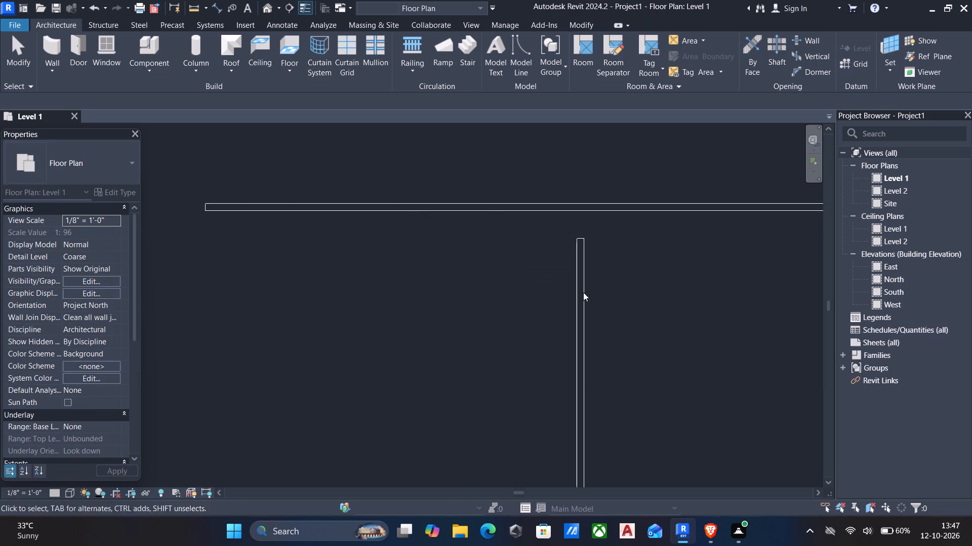
Delete the vertical 9" wall below the new horizontal wall.
left_click_drag(628, 321, 506, 303)
key("Delete")
Nudge the horizontal 75'-0" wall west and north until it sits roughly centred a short distance below the north elevation marker.
scroll(563, 308, "down", 7)
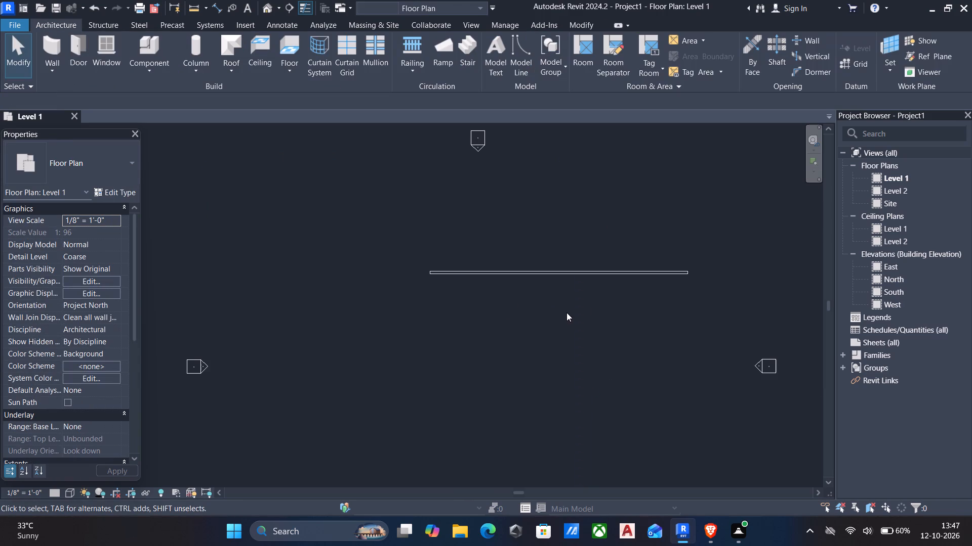
left_click_drag(717, 310, 302, 255)
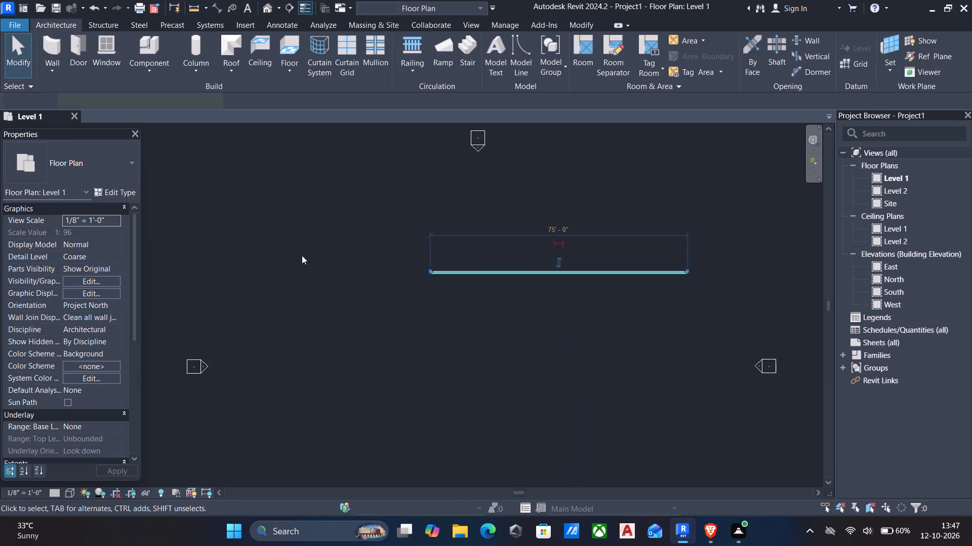
key("Left")
key("Left")
key("Left")
key("Left")
key("Left")
key("Left")
key("Left")
key("Left")
key("Left")
key("Left")
key("Left")
key("Left")
key("Left")
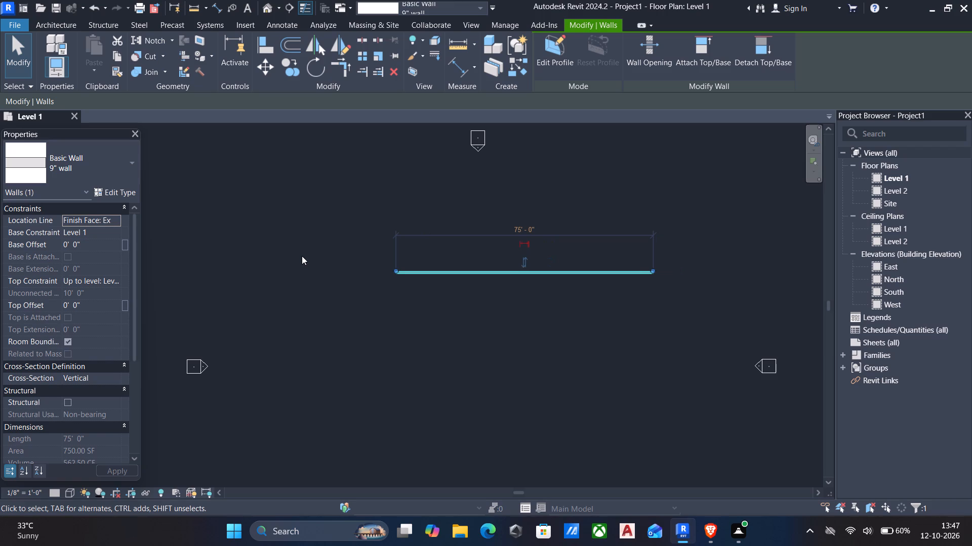
key("Left")
key("Left")
key("Left")
key("Left")
key("Left")
key("Left")
key("Left")
key("Left")
key("Left")
key("Left")
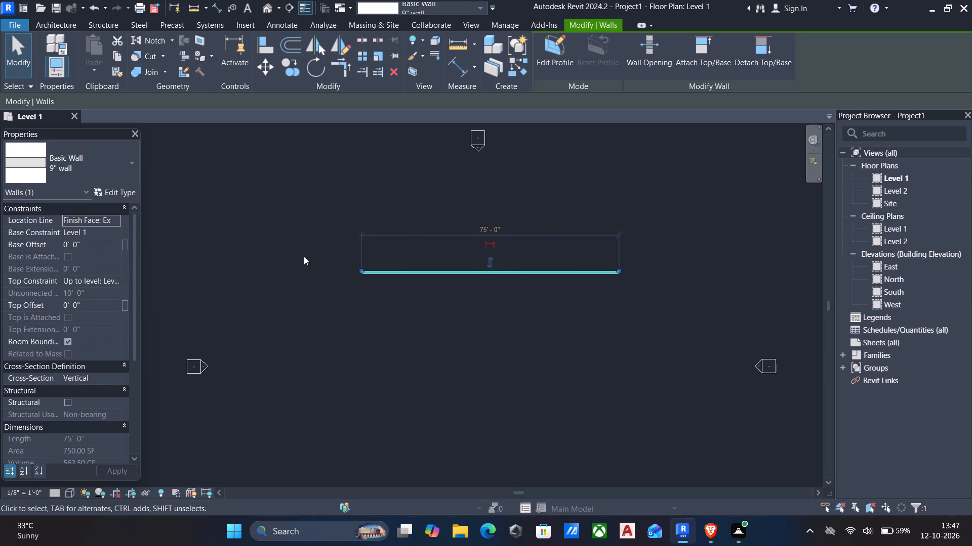
key("Left")
key("Left")
key("Left")
key("Left")
key("Left")
key("Up")
key("Up")
key("Up")
key("Up")
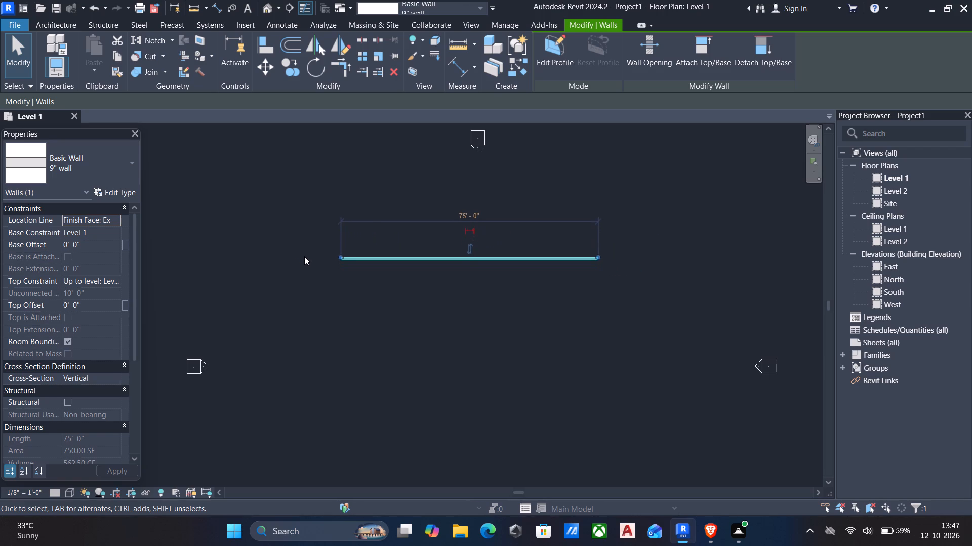
key("Up")
key("Up")
key("Up")
key("Up")
key("Up")
key("Up")
key("Up")
key("Up")
key("Up")
key("Up")
key("Up")
key("Up")
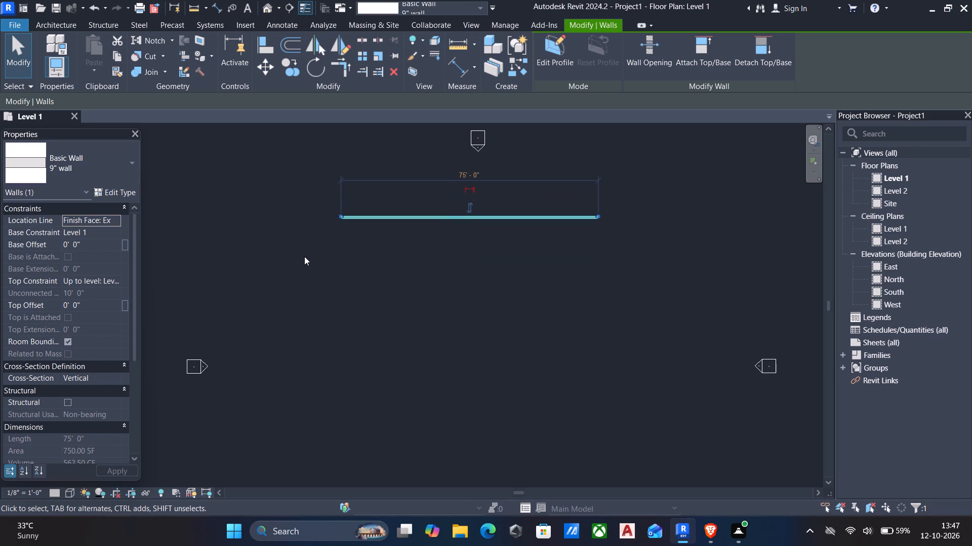
key("Up")
Draw a matching 9" wall 49'-2" straight down from the outer east corner of the 75'-0" wall and end the command.
key("c")
key("s")
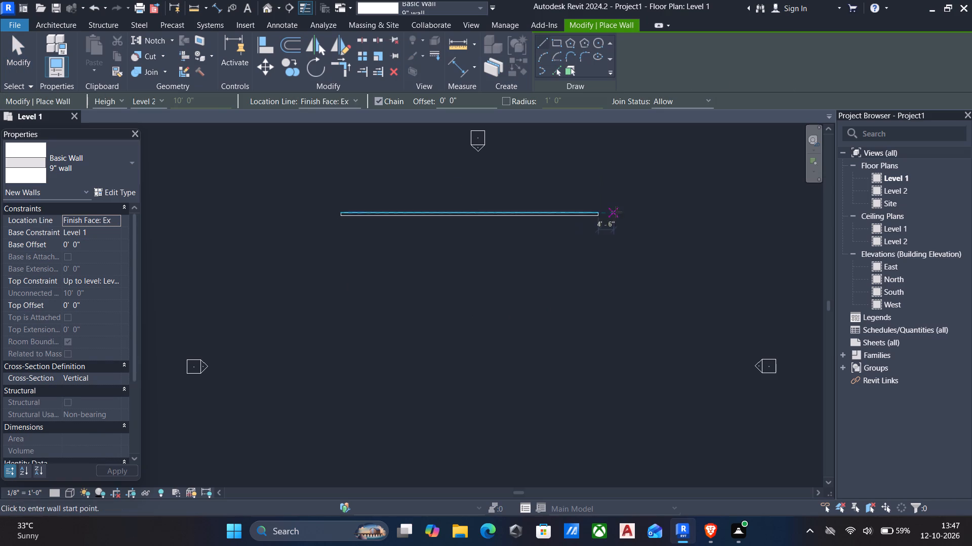
scroll(614, 187, "up", 4)
scroll(607, 235, "up", 4)
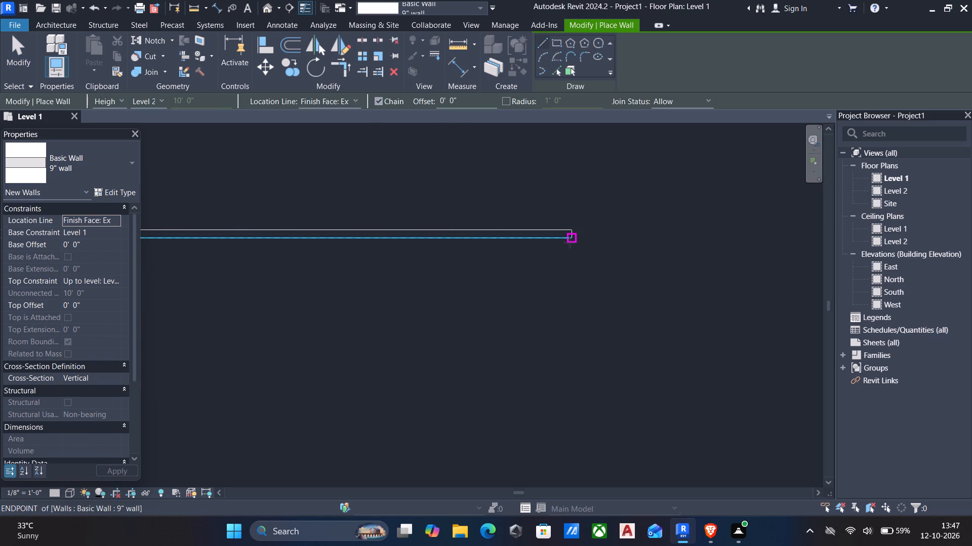
left_click(571, 242)
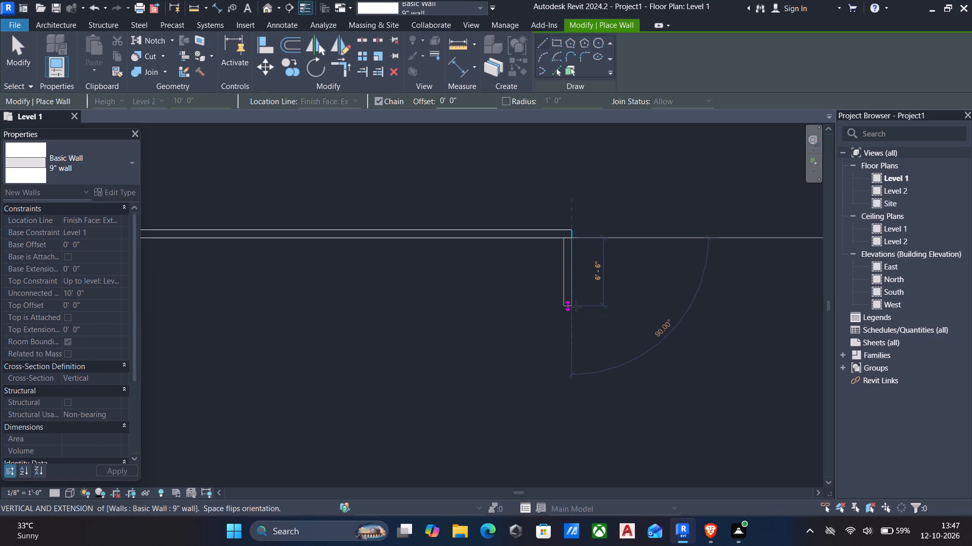
key("Escape")
left_click(575, 228)
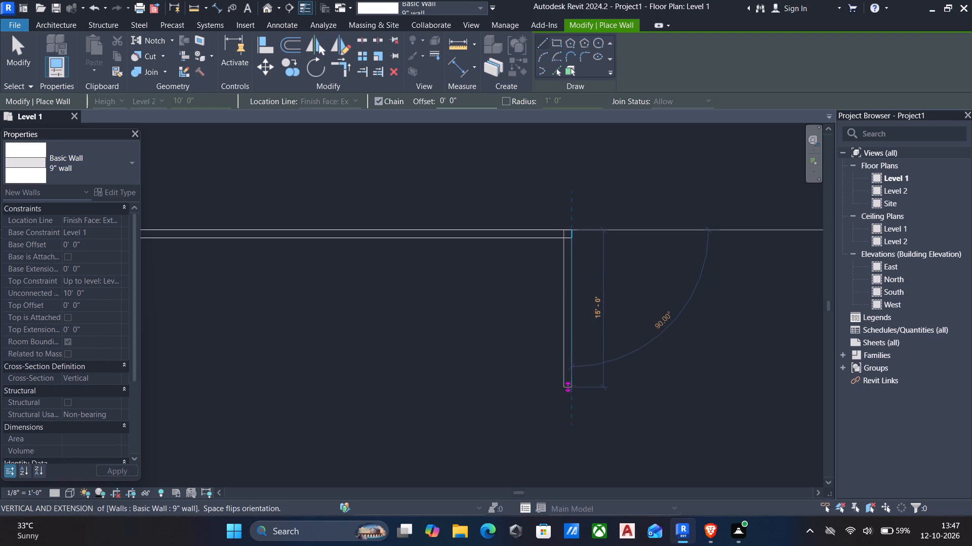
type("49'2\"")
key("Return")
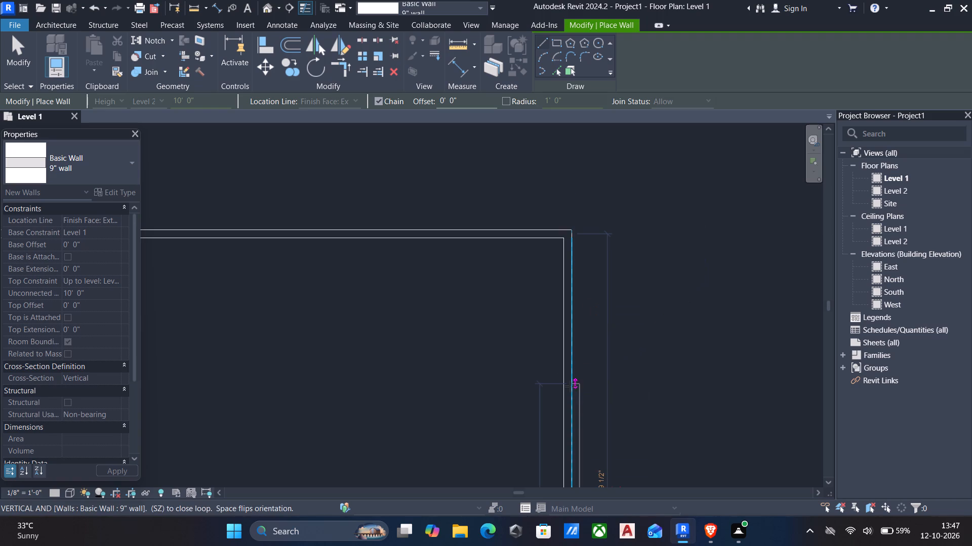
key("Escape")
scroll(542, 387, "down", 5)
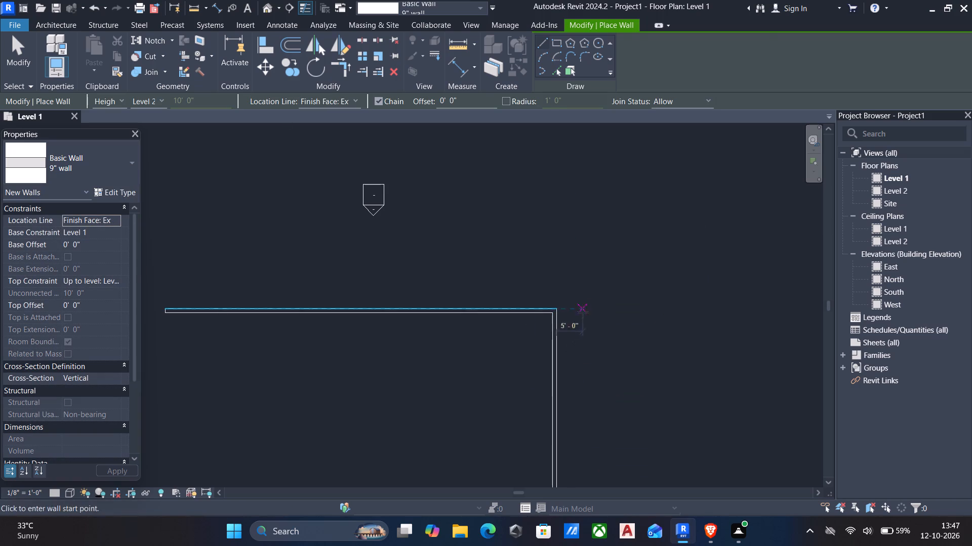
scroll(553, 362, "down", 4)
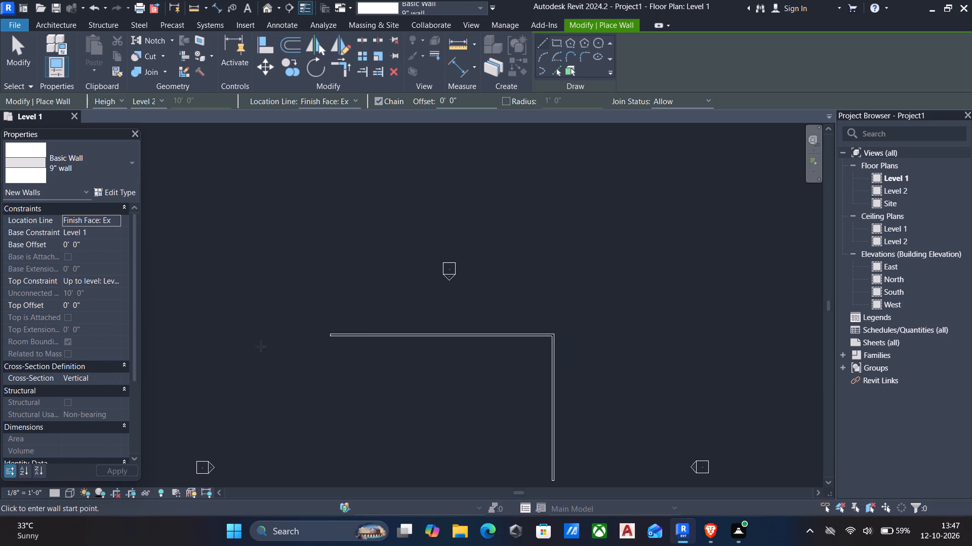
key("Escape")
Draw a vertical interior 9" wall about 18'-0" long down from the north wall, offset 37'-10" west of the east wall's inner face.
scroll(347, 360, "down", 4)
scroll(462, 432, "up", 3)
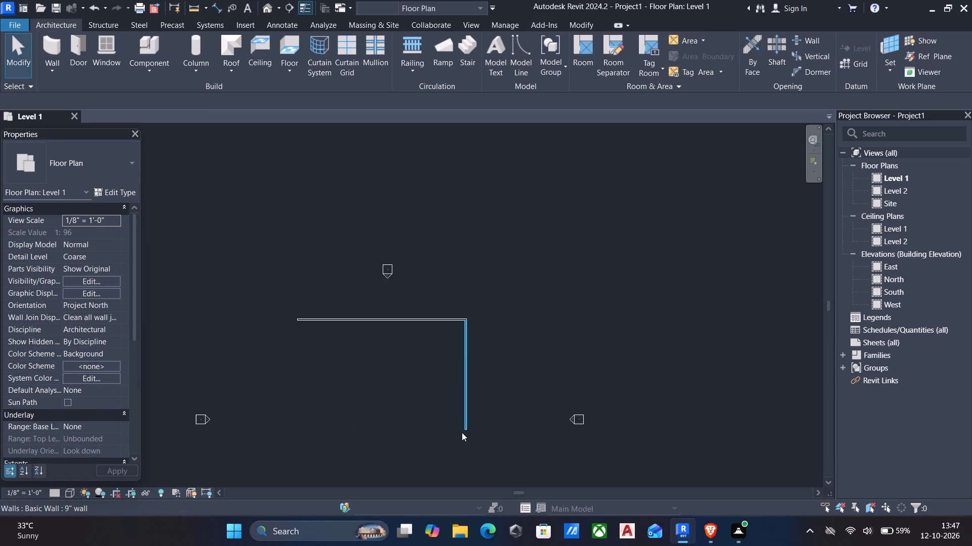
middle_click_drag(279, 354, 351, 296)
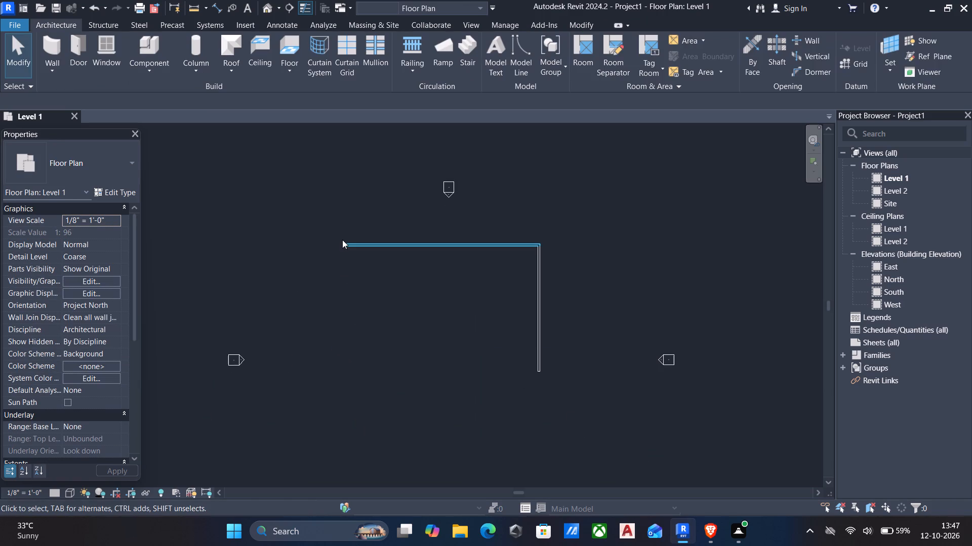
left_click(540, 368)
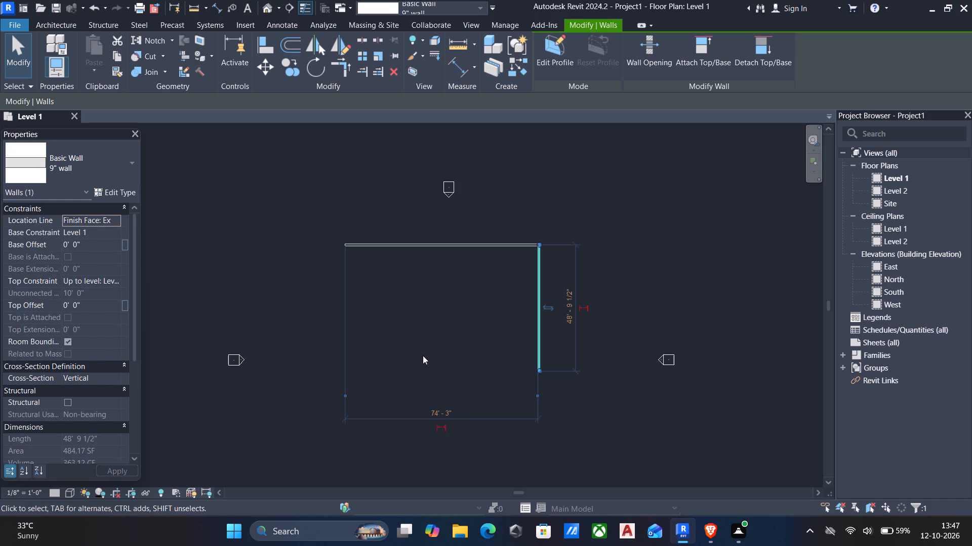
type("cs")
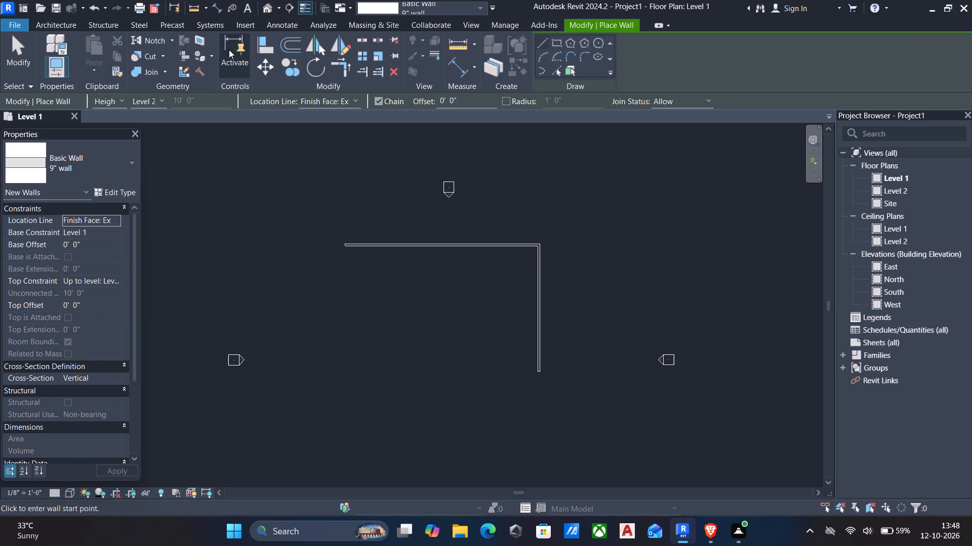
left_click_drag(476, 104, 0, 65)
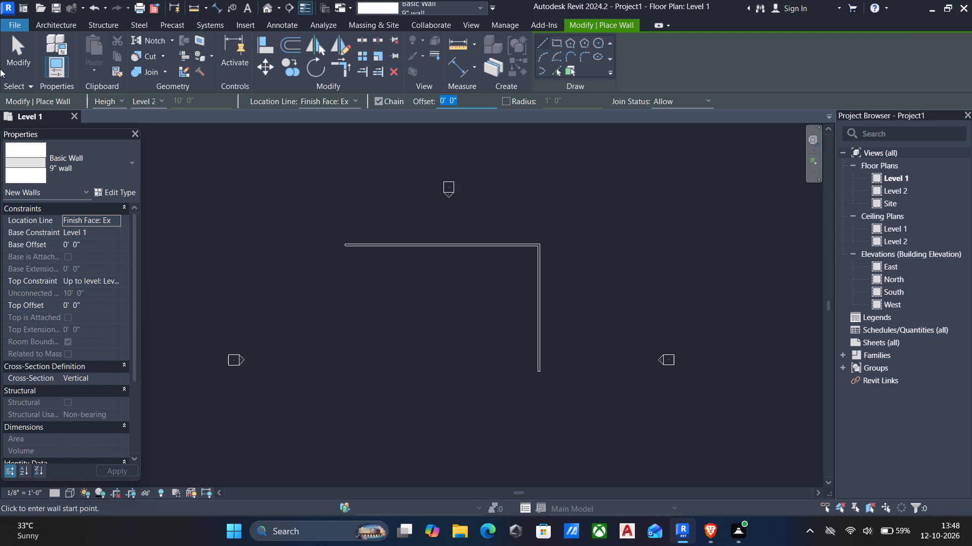
key("3")
key("7")
type("'10\"")
scroll(506, 247, "up", 5)
scroll(591, 238, "up", 4)
left_click(549, 254)
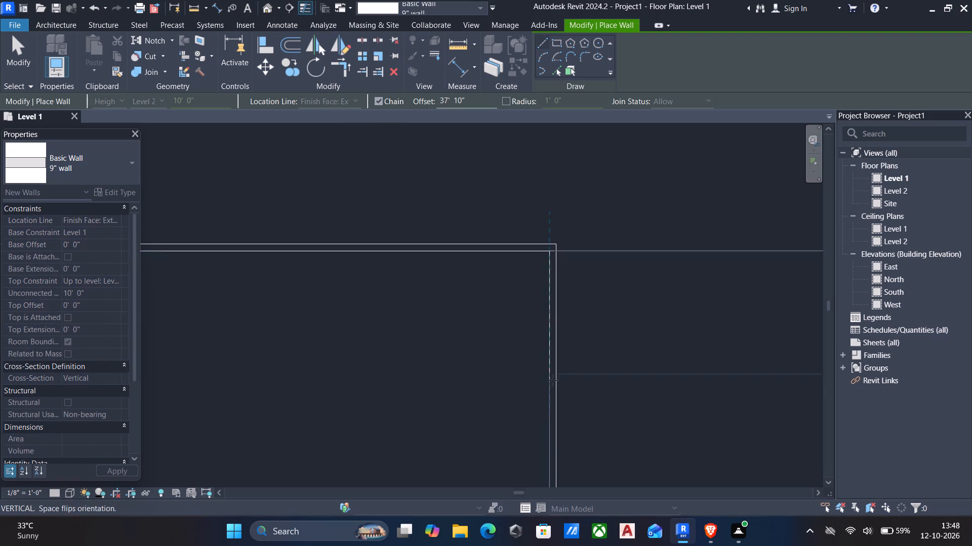
scroll(550, 386, "down", 5)
key("space")
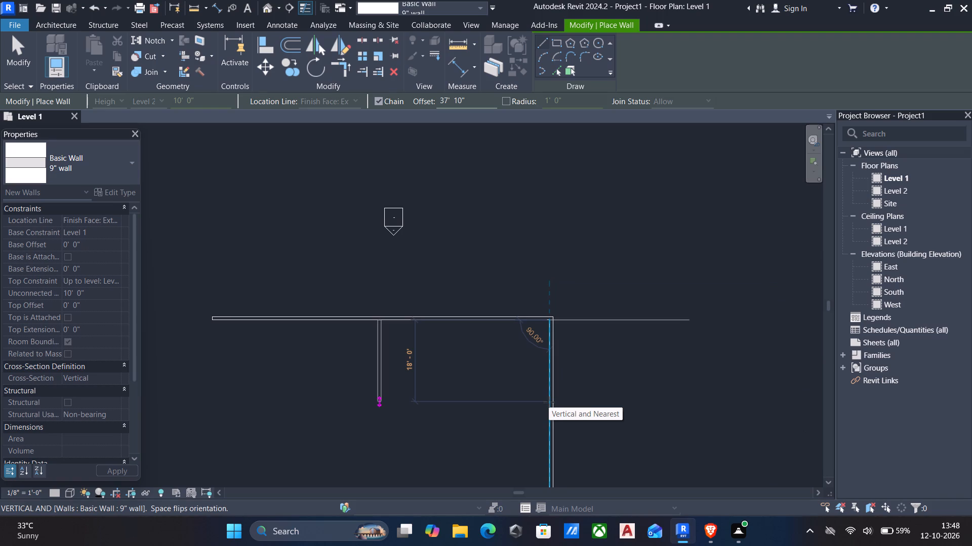
left_click(549, 402)
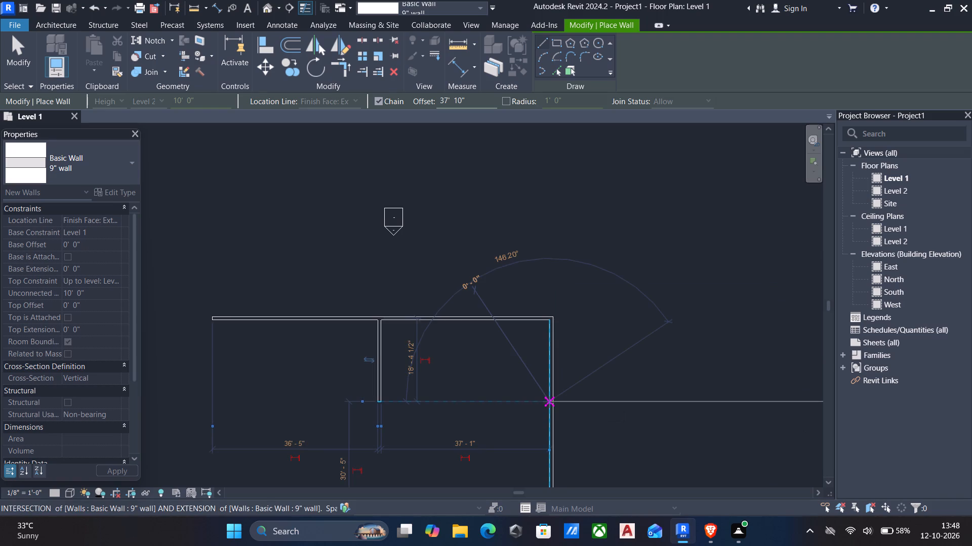
key("Escape")
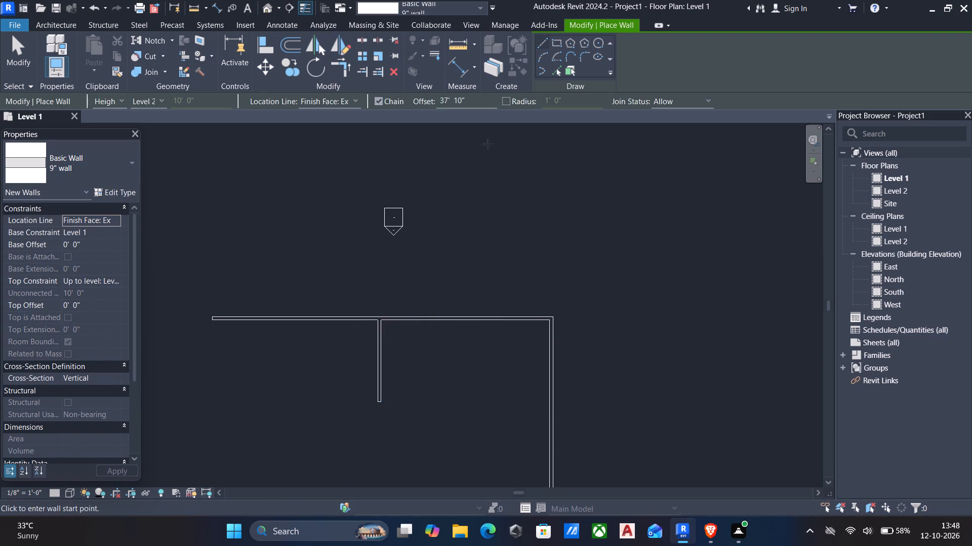
Draw a horizontal 9" wall from the interior vertical wall to the east wall, offset 12'-0" south of the north wall's inner face.
left_click_drag(492, 95, 363, 107)
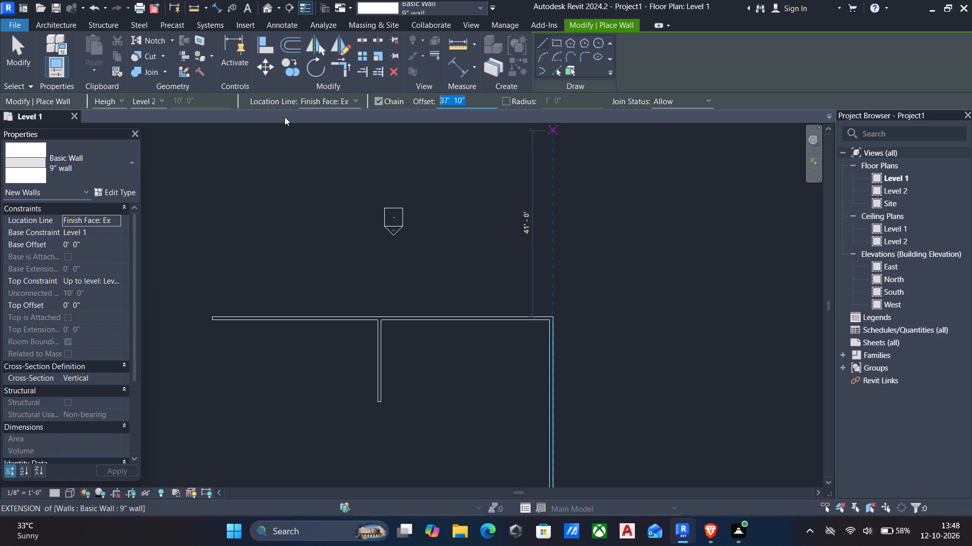
key("1")
type("2'")
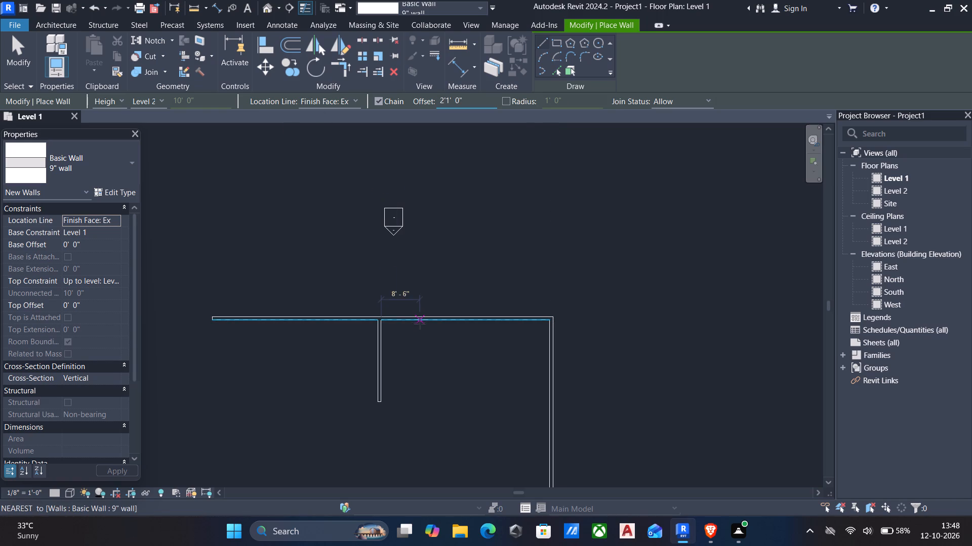
scroll(417, 323, "up", 6)
left_click(338, 315)
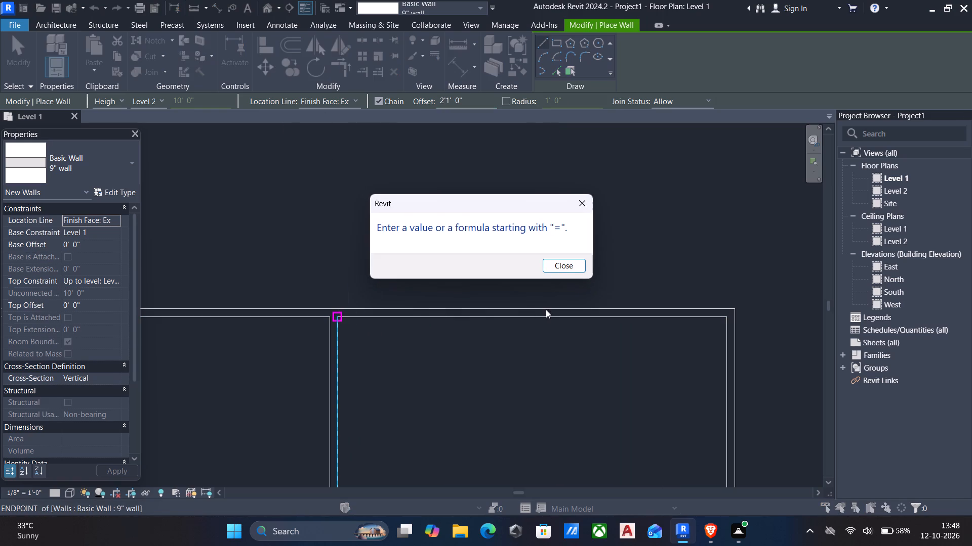
left_click(553, 264)
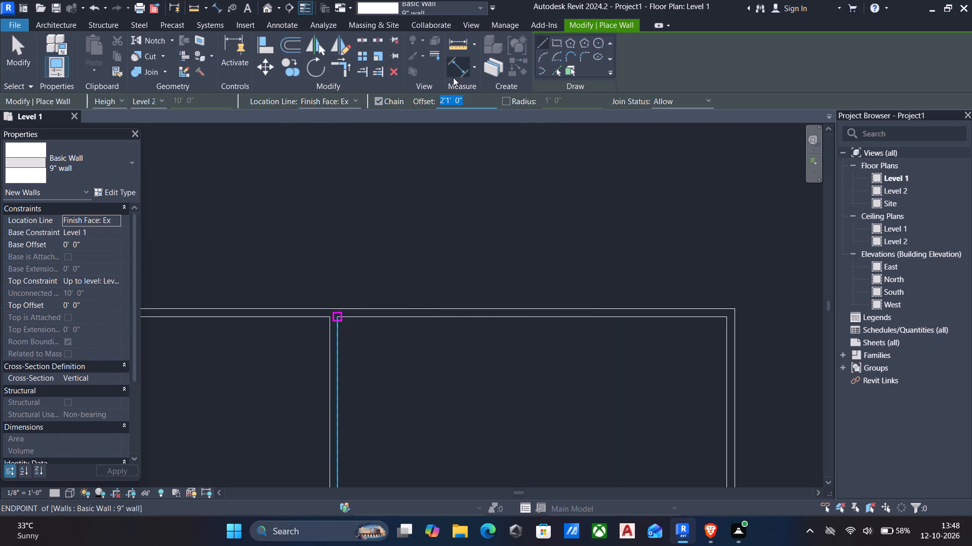
key("BackSpace")
key("1")
key("2")
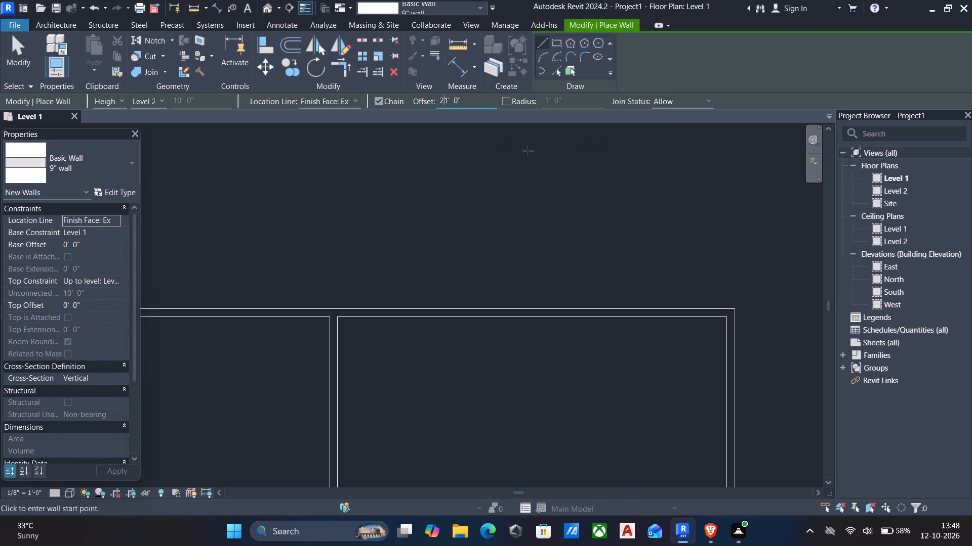
left_click_drag(478, 101, 320, 92)
type("12'")
left_click(338, 314)
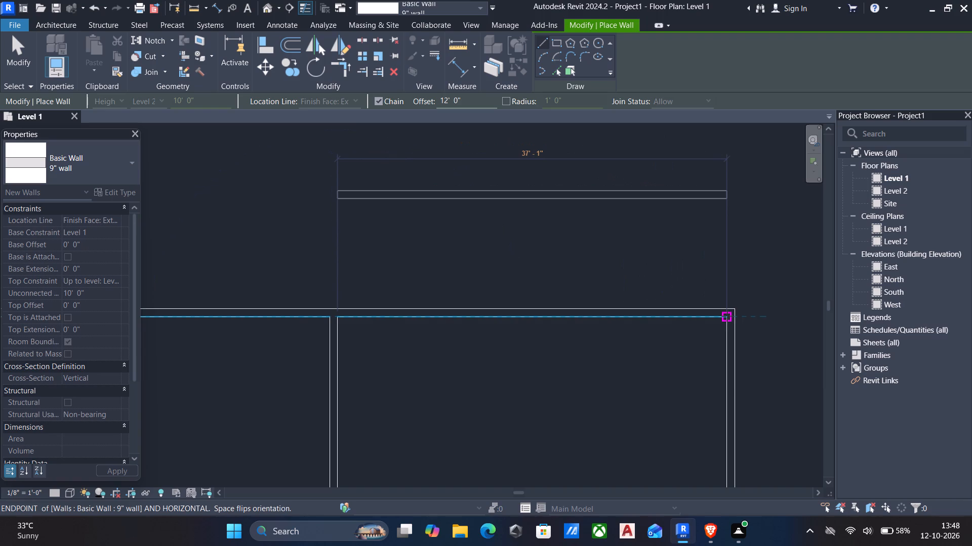
key("space")
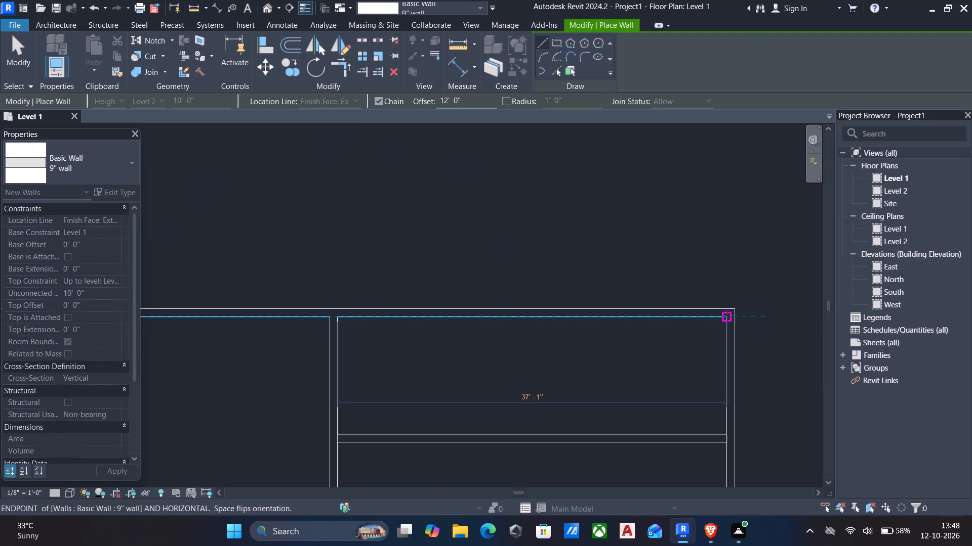
left_click(727, 316)
key("Escape")
key("Escape")
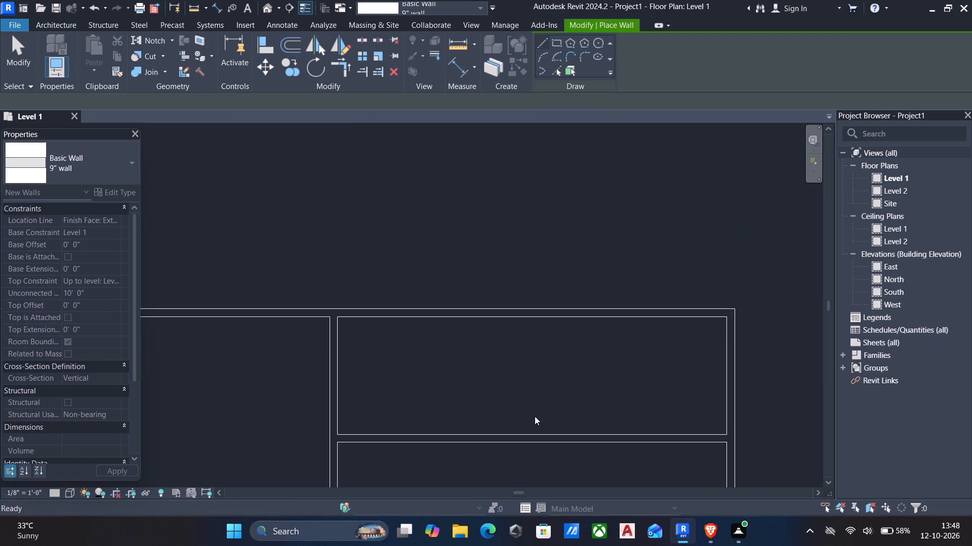
Measure the clear distance between the north wall's inner face and the new horizontal wall.
type("dd")
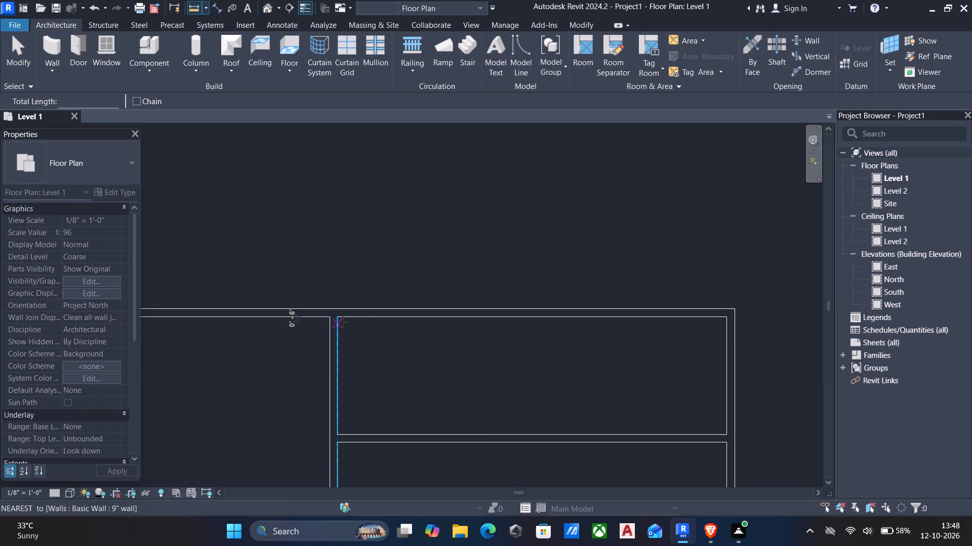
left_click(337, 315)
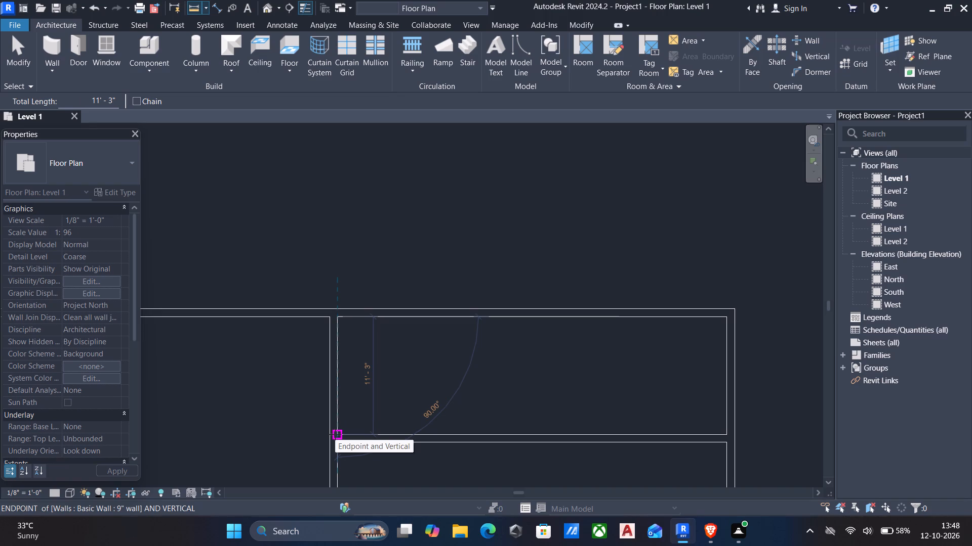
key("Escape")
key("Escape")
Flip the orientation of the new horizontal wall and of the interior vertical wall it meets.
left_click(429, 432)
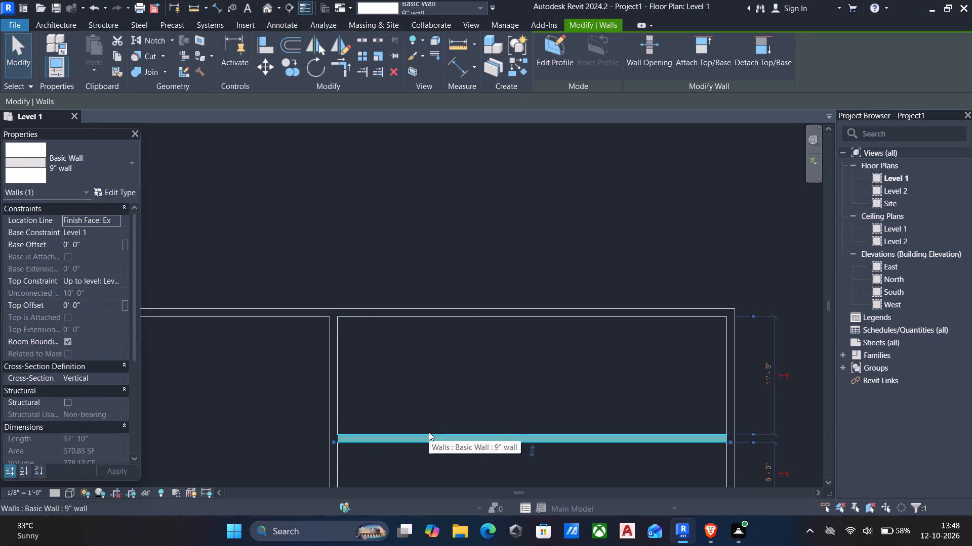
key("space")
left_click(335, 409)
key("space")
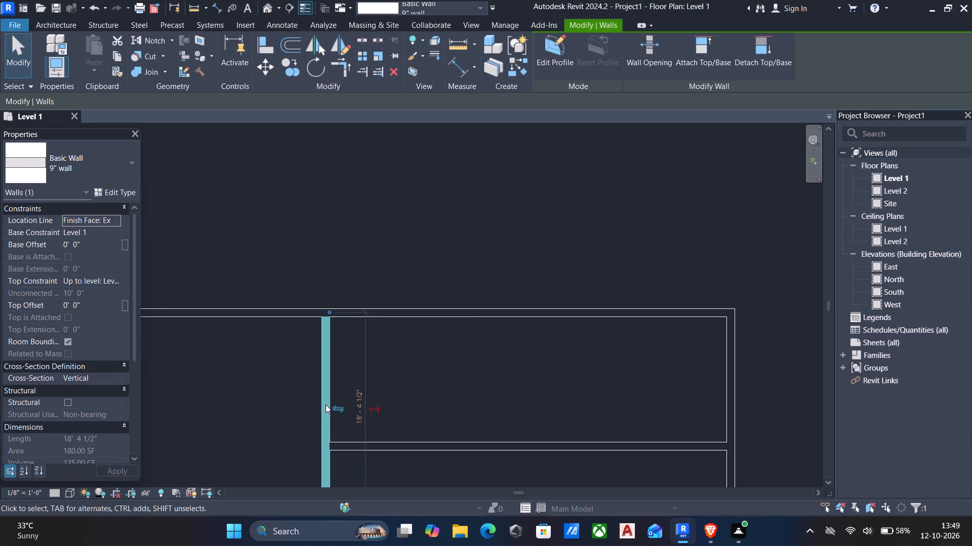
scroll(235, 393, "down", 3)
key("Escape")
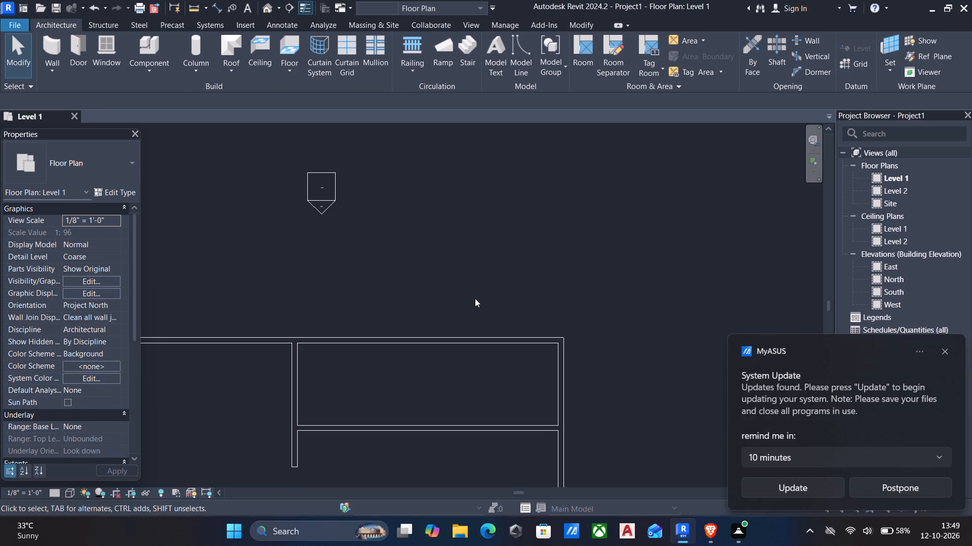
Change the interior horizontal wall's type to 4.5" wall.
middle_click_drag(432, 367, 461, 242)
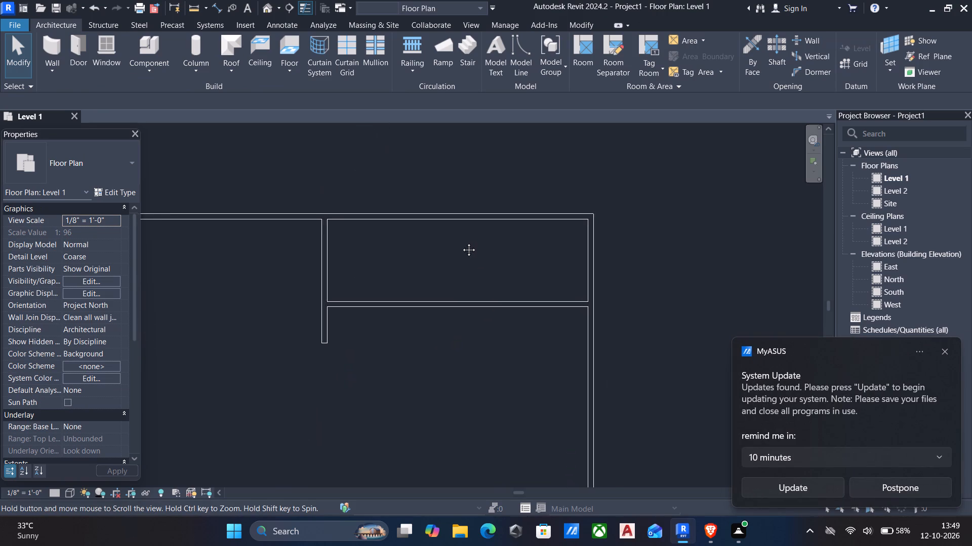
middle_click_drag(461, 242, 453, 229)
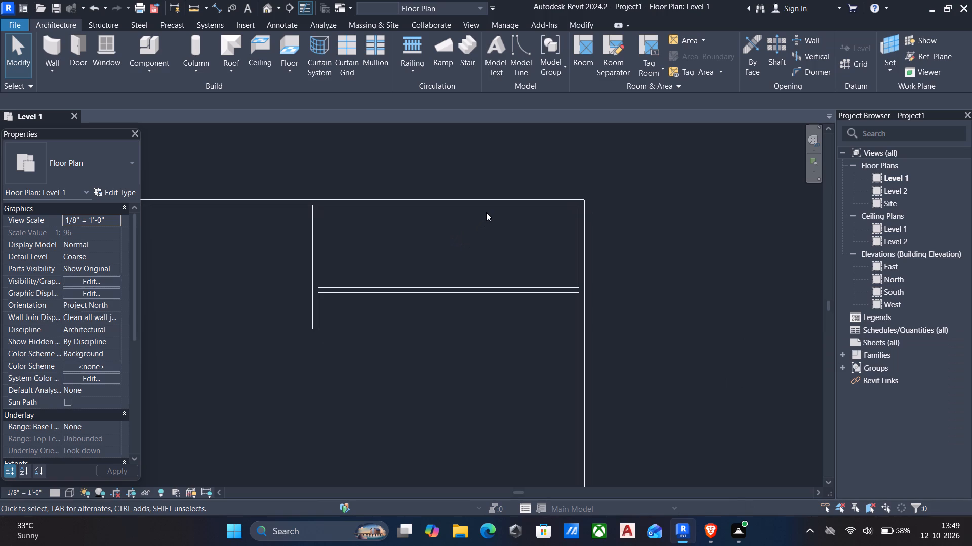
left_click(429, 290)
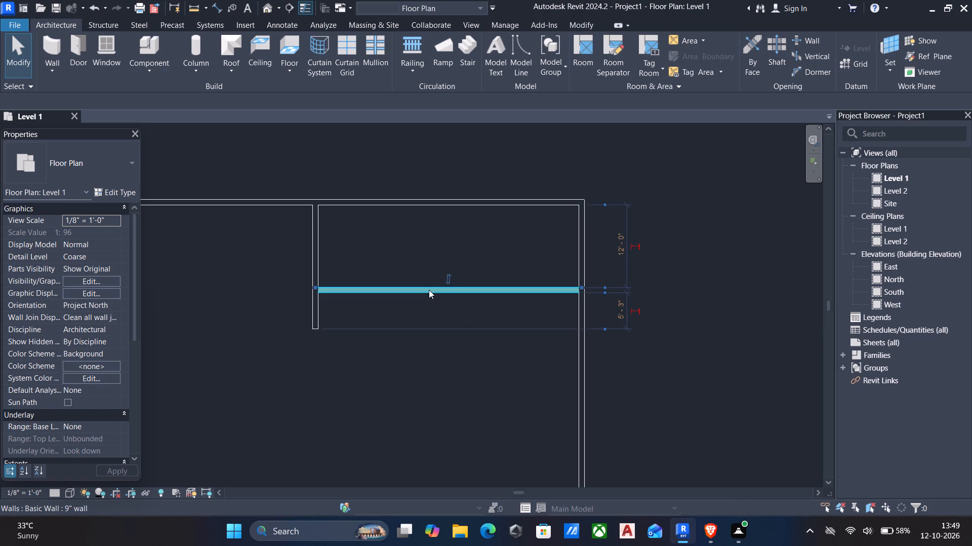
left_click(66, 162)
scroll(79, 294, "up", 10)
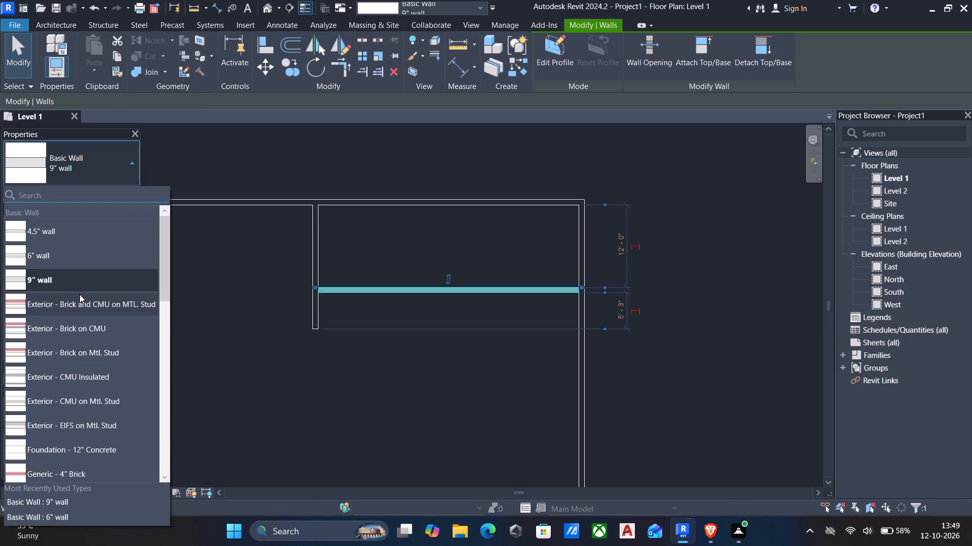
scroll(79, 294, "up", 4)
left_click(46, 236)
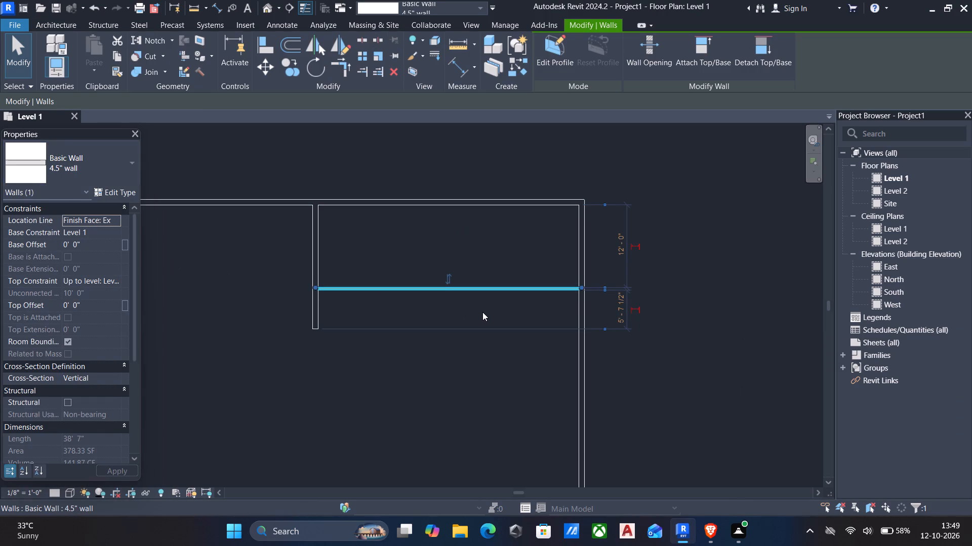
key("Escape")
Change the interior vertical wall below the north wall to the 4.5" wall type.
left_click(310, 244)
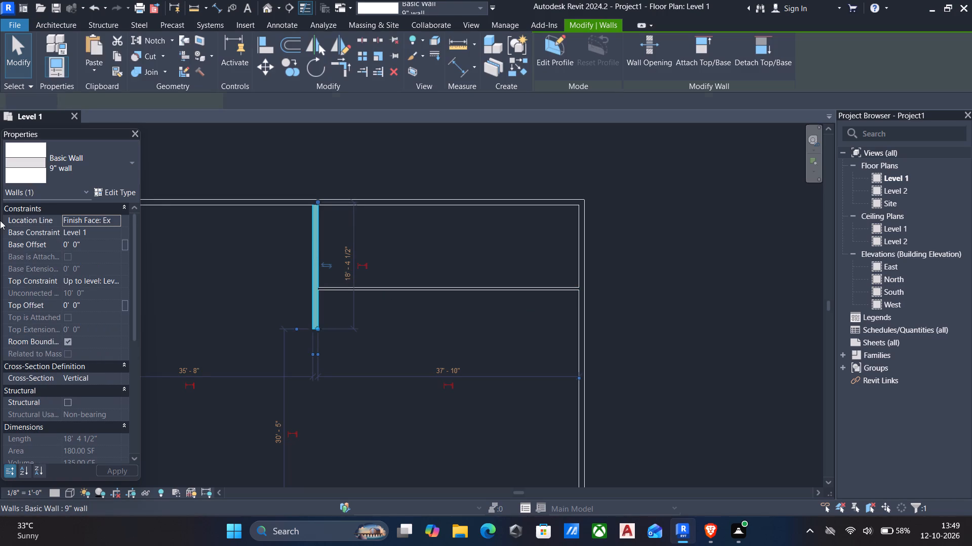
left_click(78, 170)
scroll(43, 286, "up", 12)
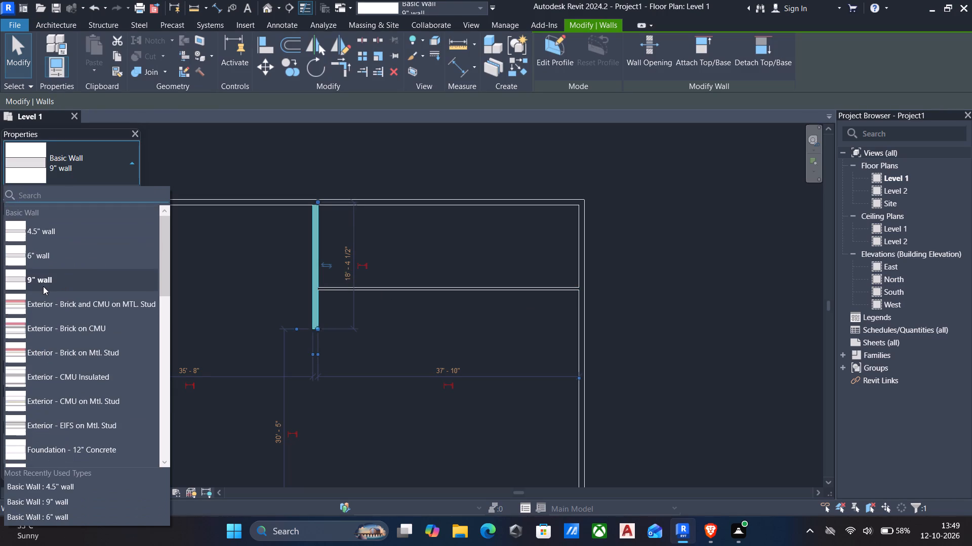
scroll(43, 286, "up", 3)
left_click(61, 231)
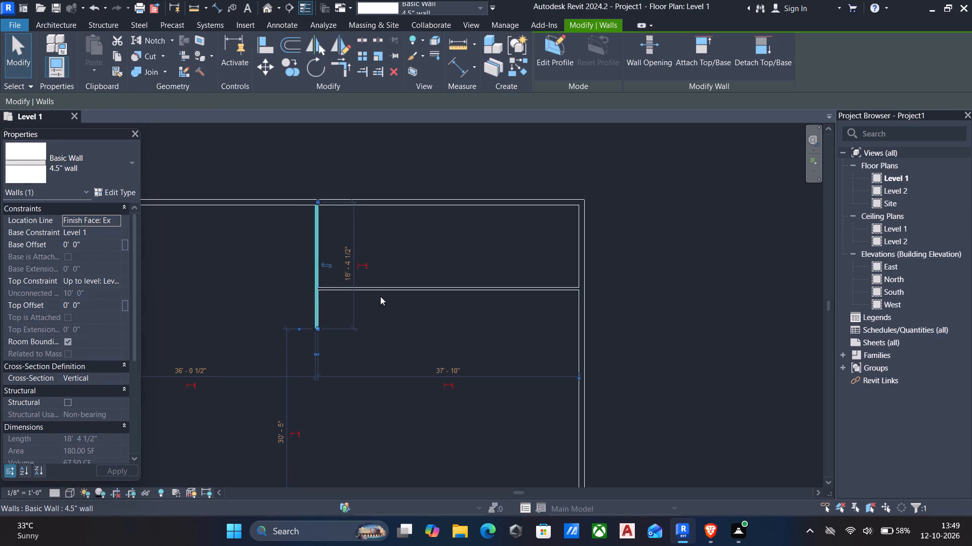
key("Escape")
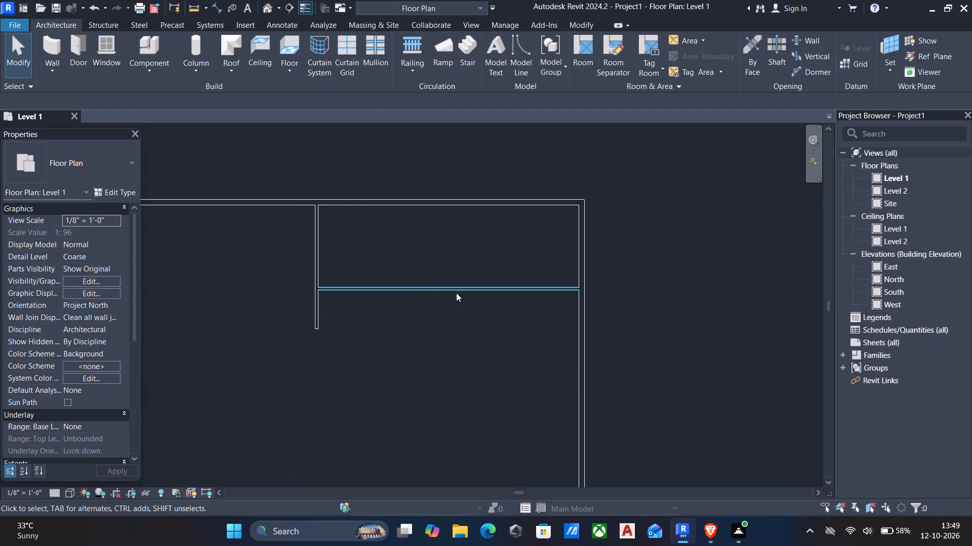
Draw a matching 4.5" wall 15'-2" straight down from the interior horizontal wall, starting 12'-3" west of the east wall's inner face.
left_click(429, 288)
type("cs")
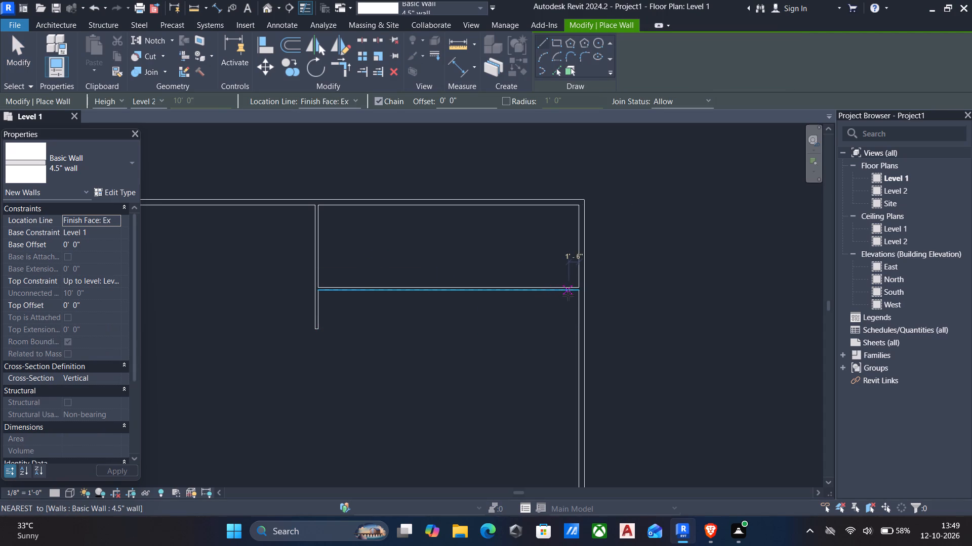
scroll(576, 295, "up", 5)
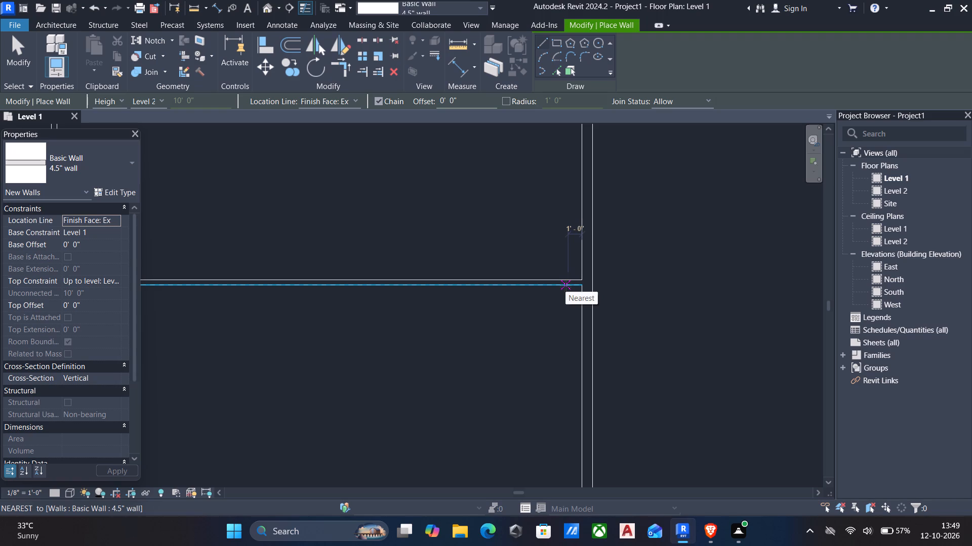
type("12'3\"")
key("Return")
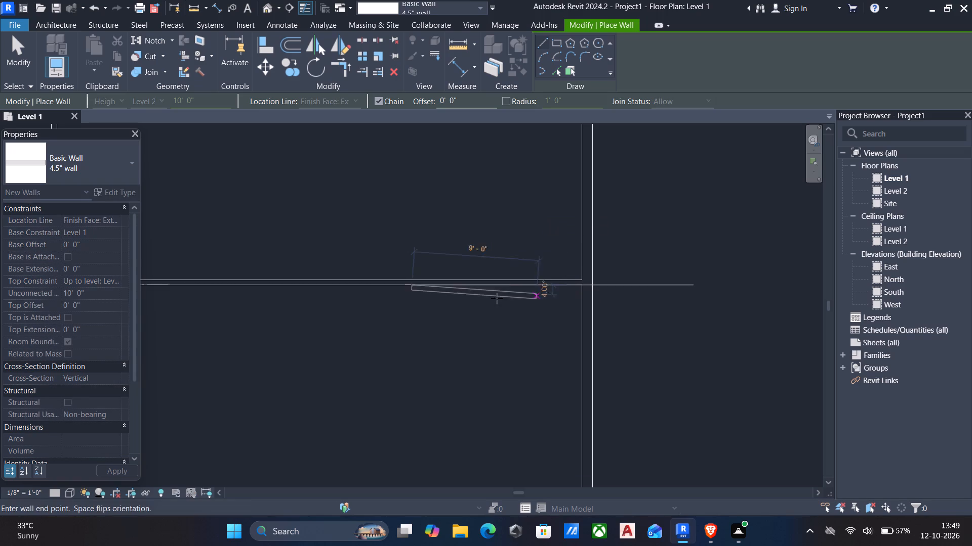
key("space")
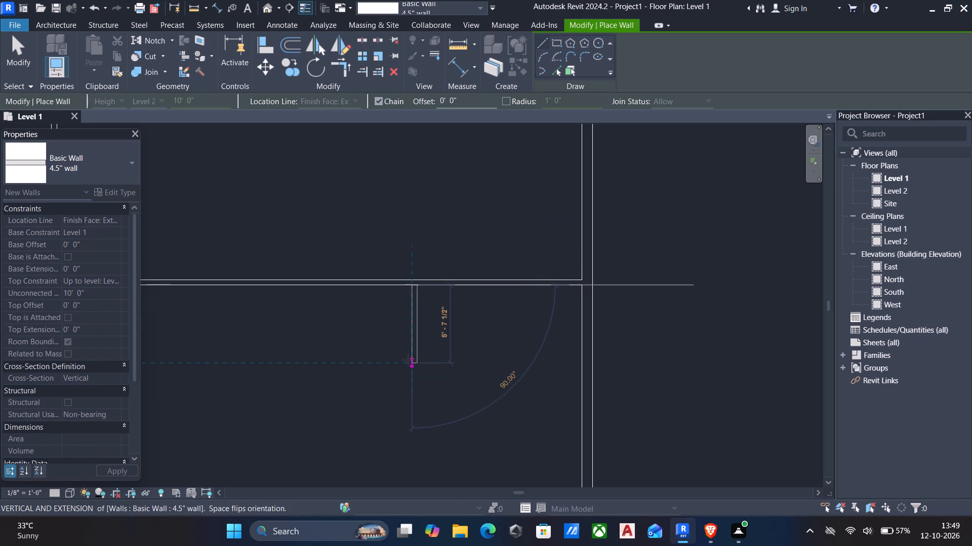
key("space")
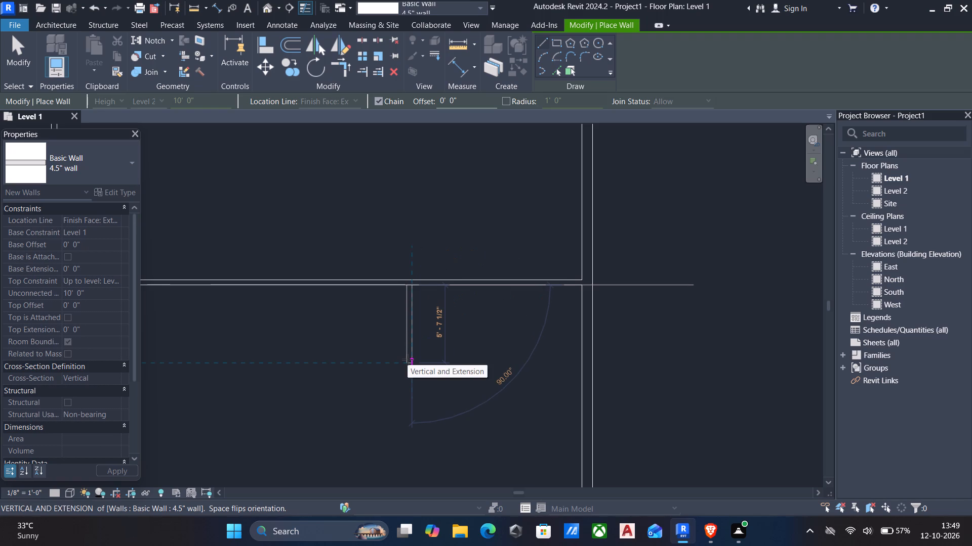
key("1")
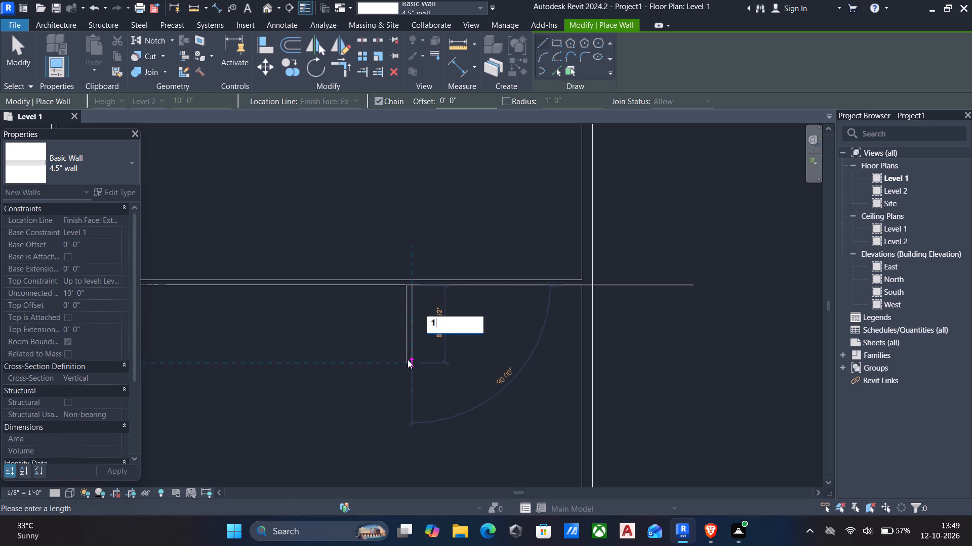
type("5'2\"")
key("Return")
Close the room with a horizontal 4.5" wall from the vertical wall's lower end to the east wall and end the command.
scroll(553, 451, "down", 3)
middle_click_drag(547, 439, 543, 363)
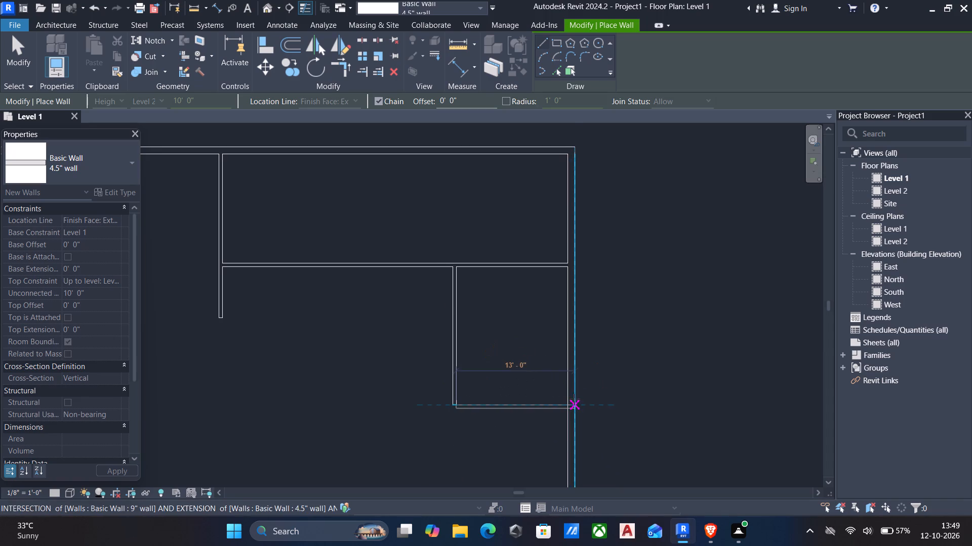
scroll(574, 399, "up", 4)
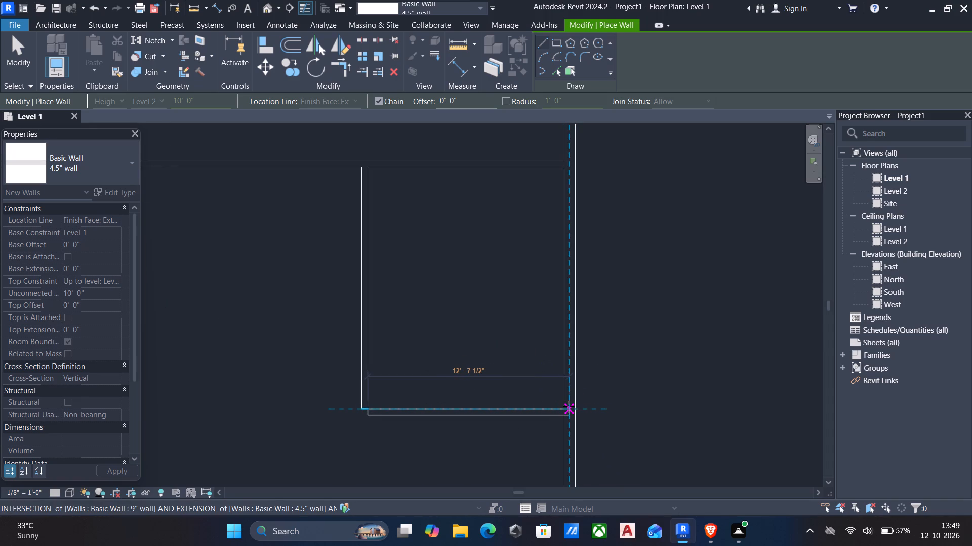
left_click(561, 407)
key("Escape")
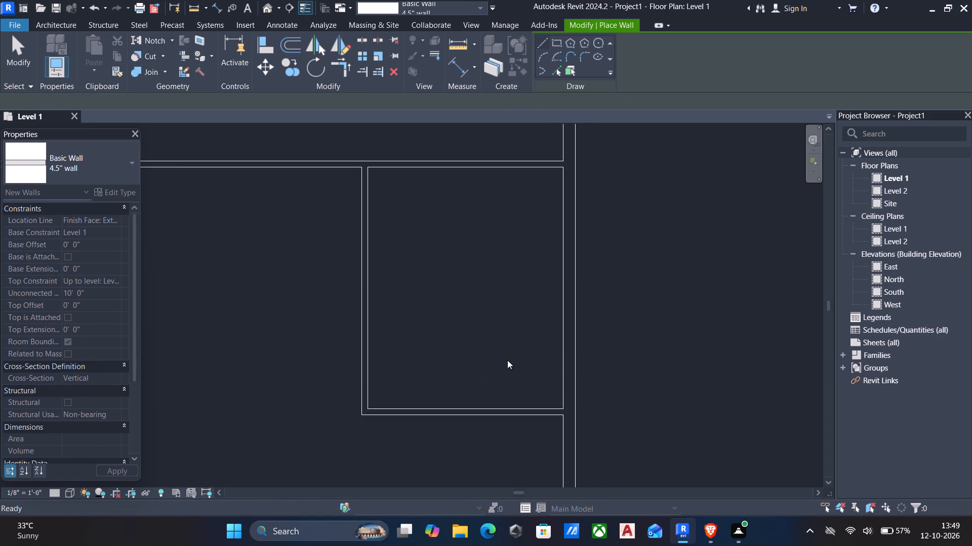
key("Escape")
Measure the new room's inside north-south length along its west wall.
key("d")
key("d")
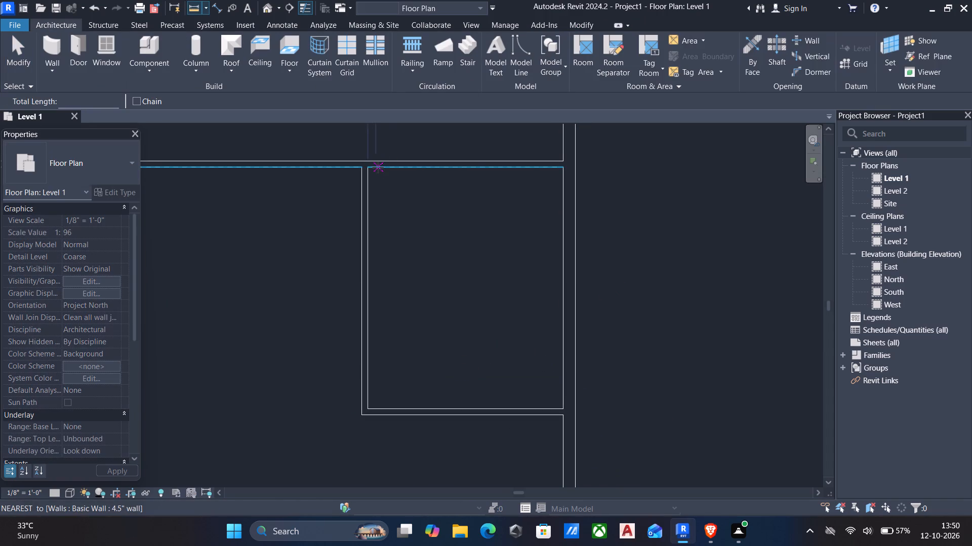
left_click(369, 166)
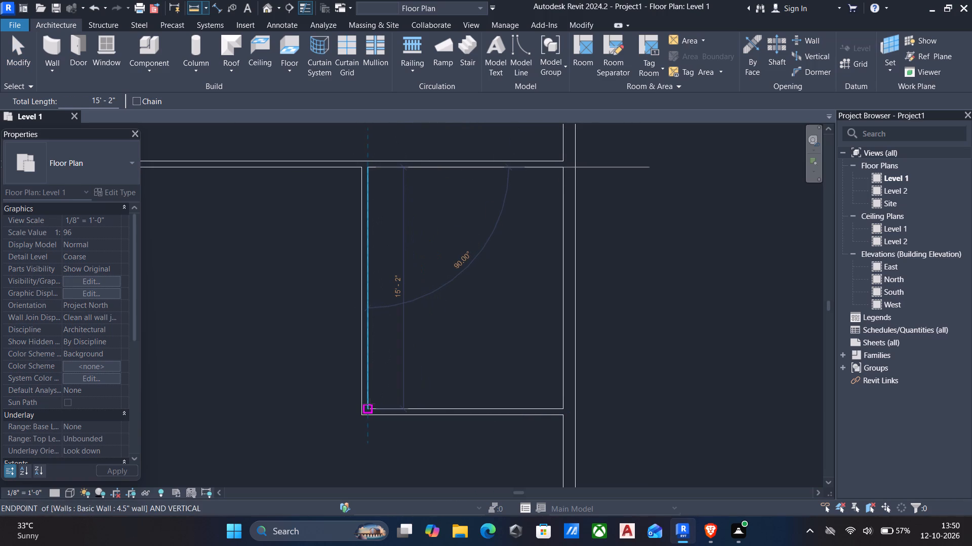
Draw a 4.5" wall 12'-3" long westward from the east wall's inner face, starting 13'-2" below the closed room's south wall.
key("Escape")
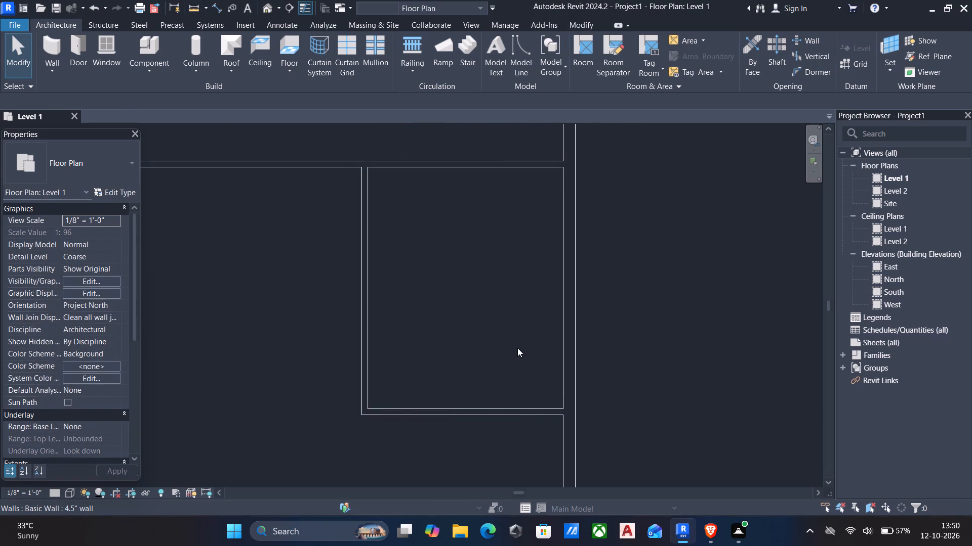
scroll(517, 348, "down", 4)
middle_click_drag(440, 397, 442, 377)
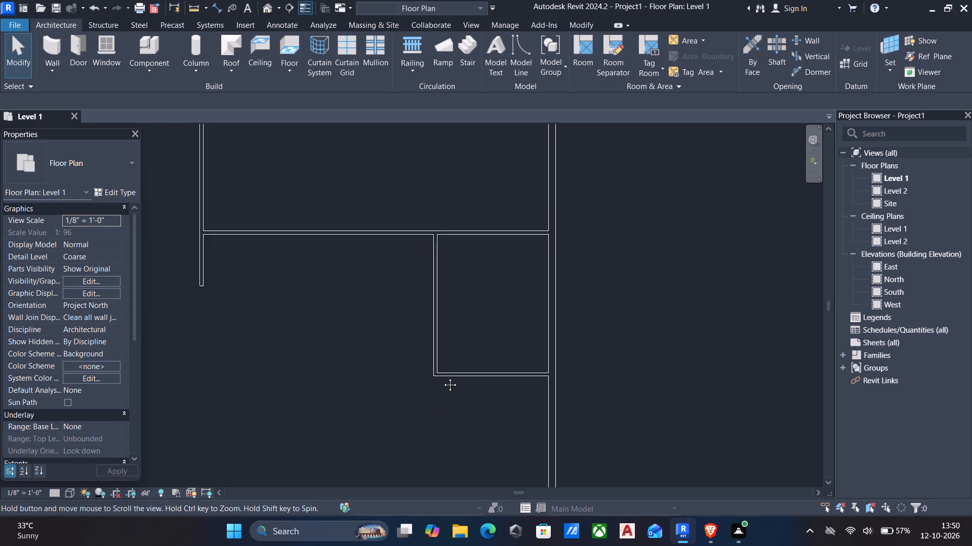
middle_click_drag(442, 377, 422, 210)
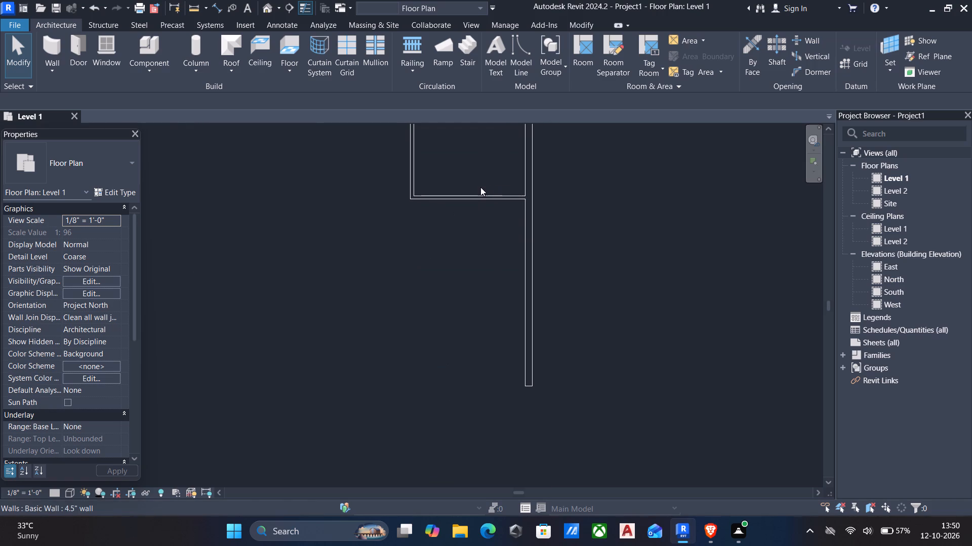
left_click(476, 196)
type("cs")
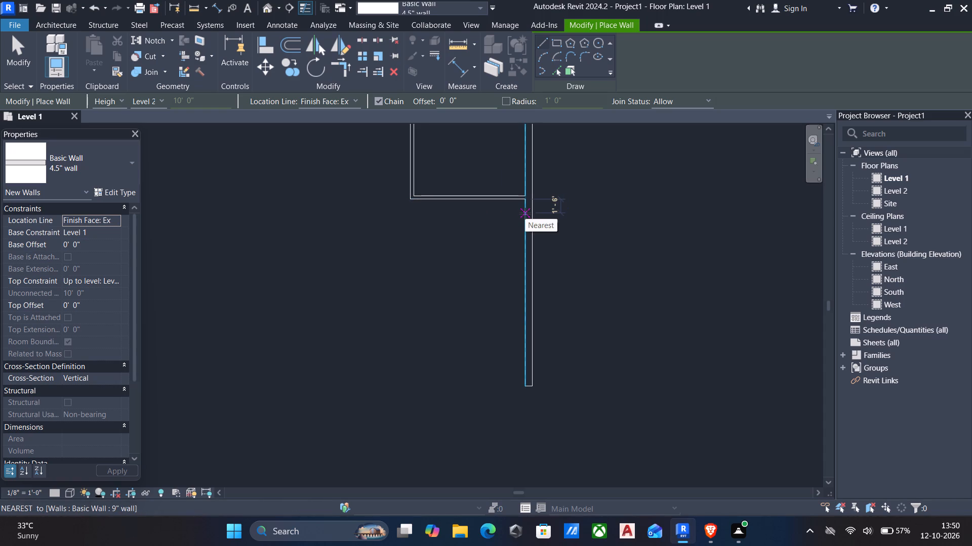
type("13'2\"")
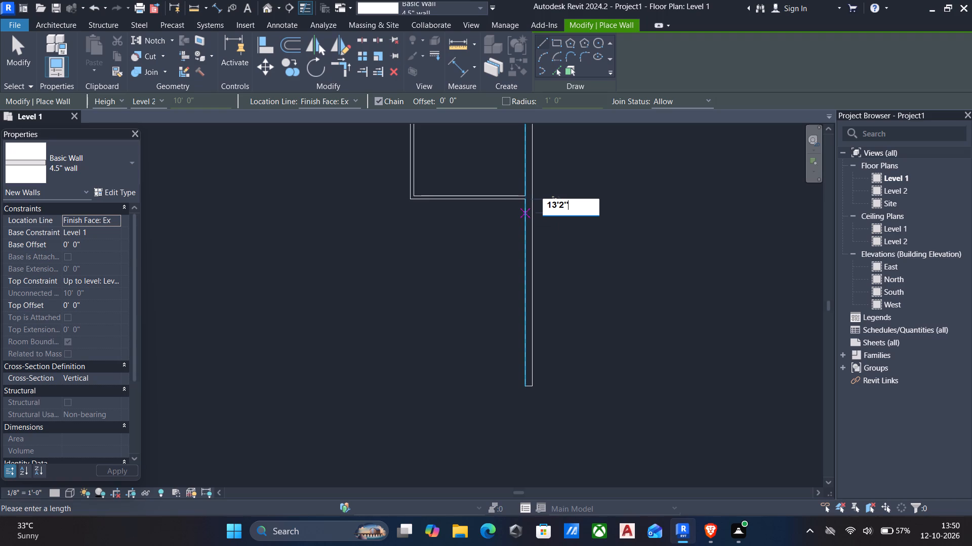
key("Return")
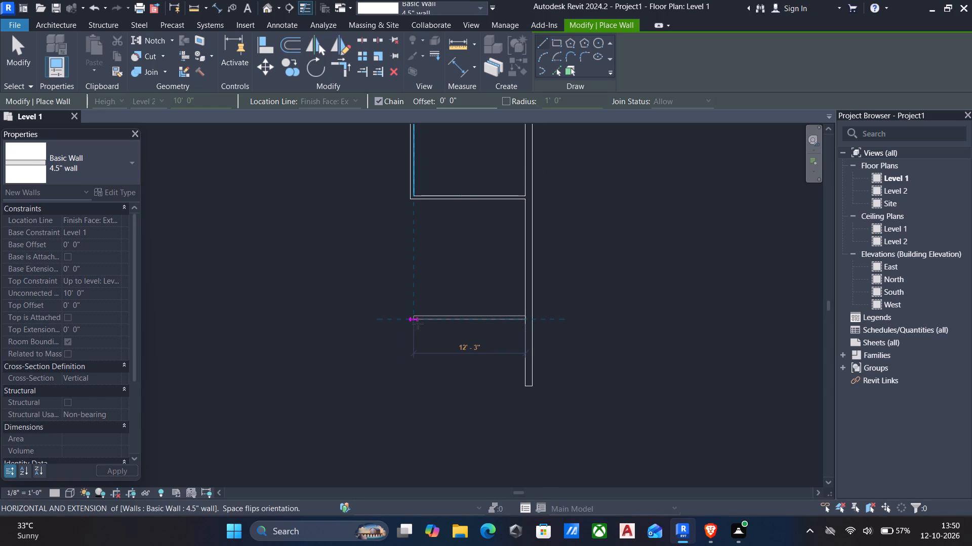
left_click(418, 324)
key("Escape")
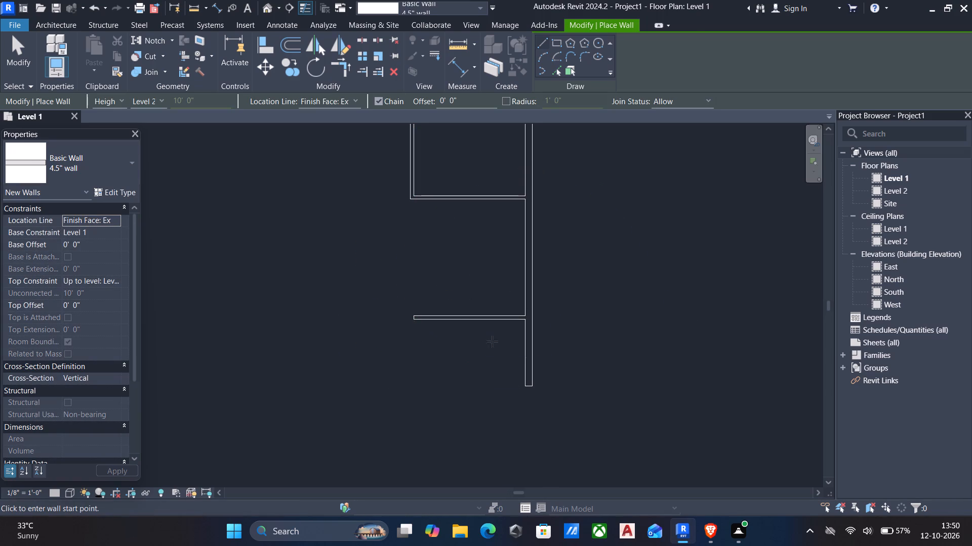
key("Escape")
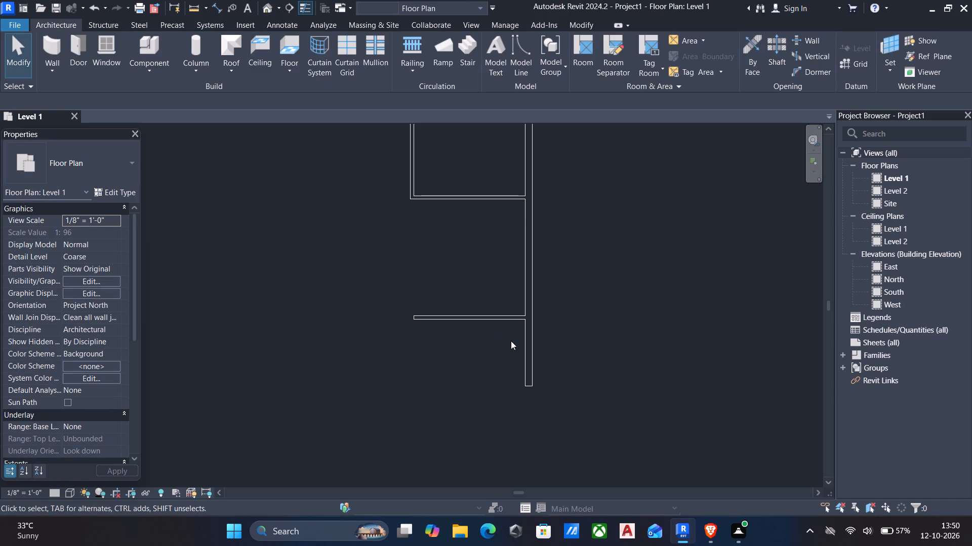
Measure from the east wall's lower end up to the new horizontal wall's upper and lower faces.
key("d")
key("d")
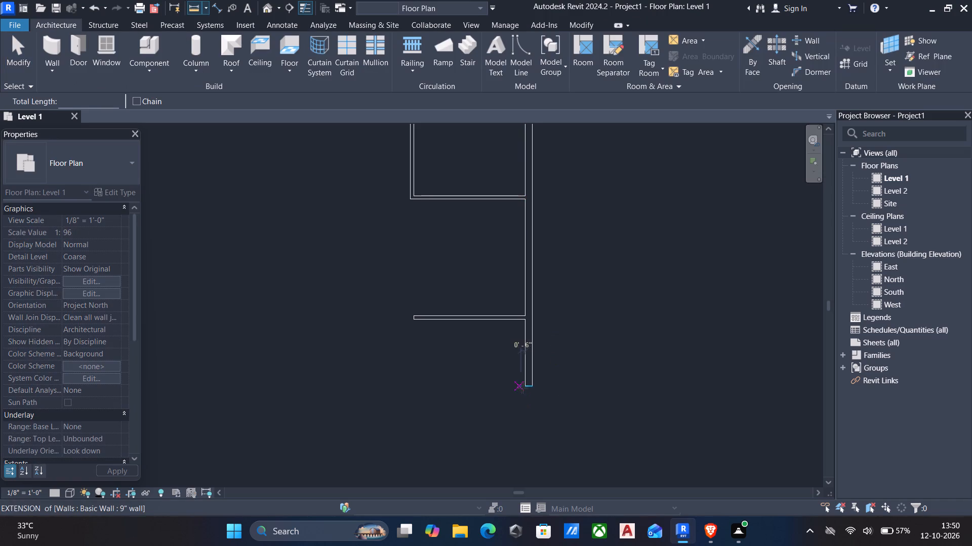
left_click(524, 387)
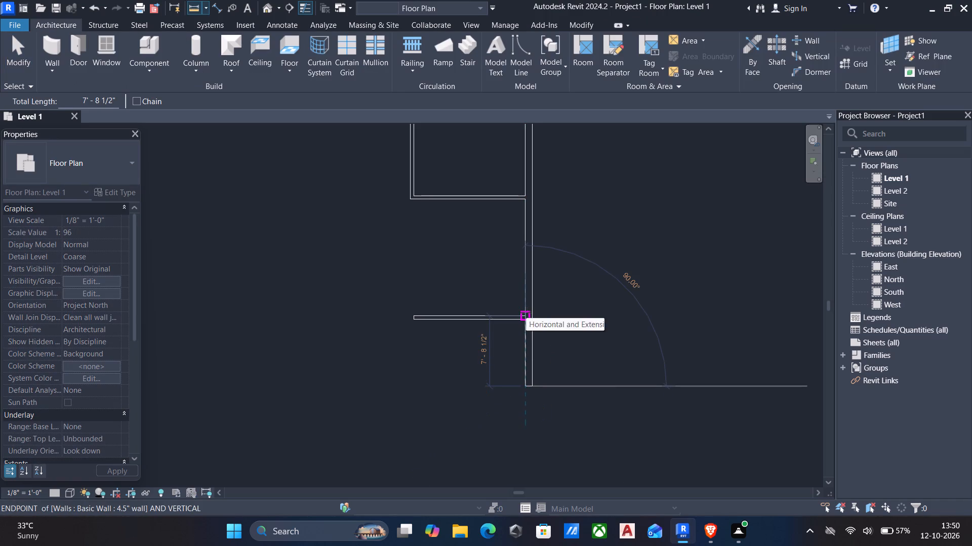
scroll(529, 322, "up", 5)
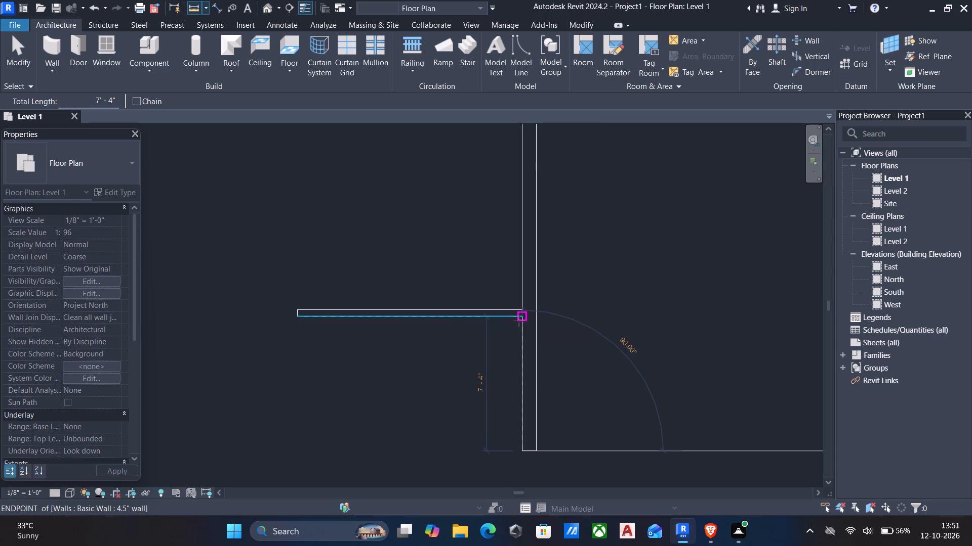
key("Escape")
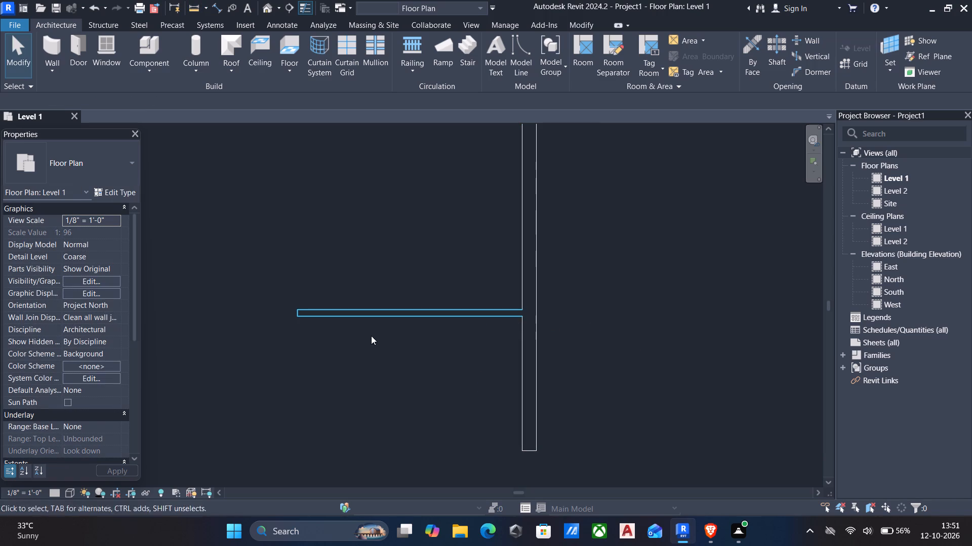
scroll(314, 337, "down", 5)
key("Escape")
Measure the clear north-south distances between the horizontal walls along the east wall's inner face, from the north wall downward.
middle_click_drag(474, 332, 564, 359)
scroll(500, 333, "down", 5)
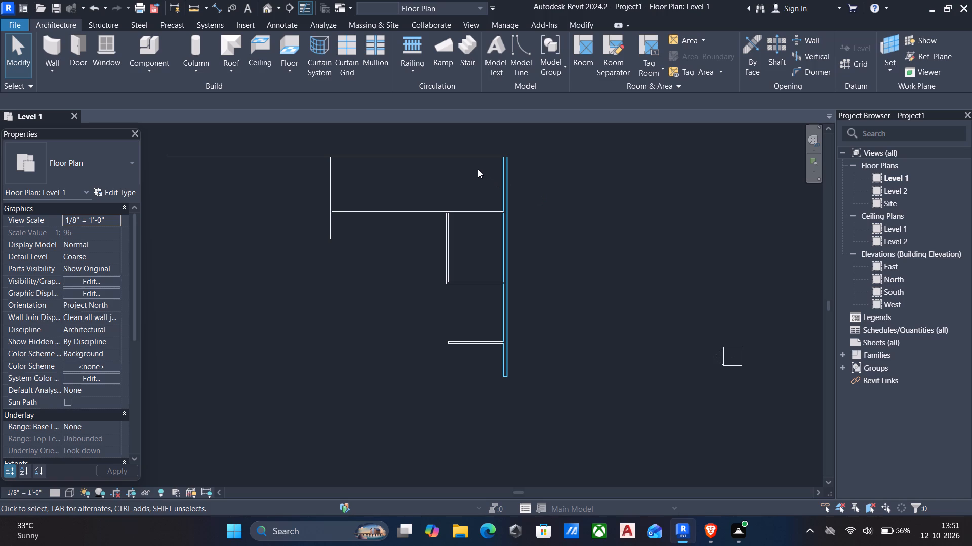
type("dd")
scroll(500, 171, "up", 6)
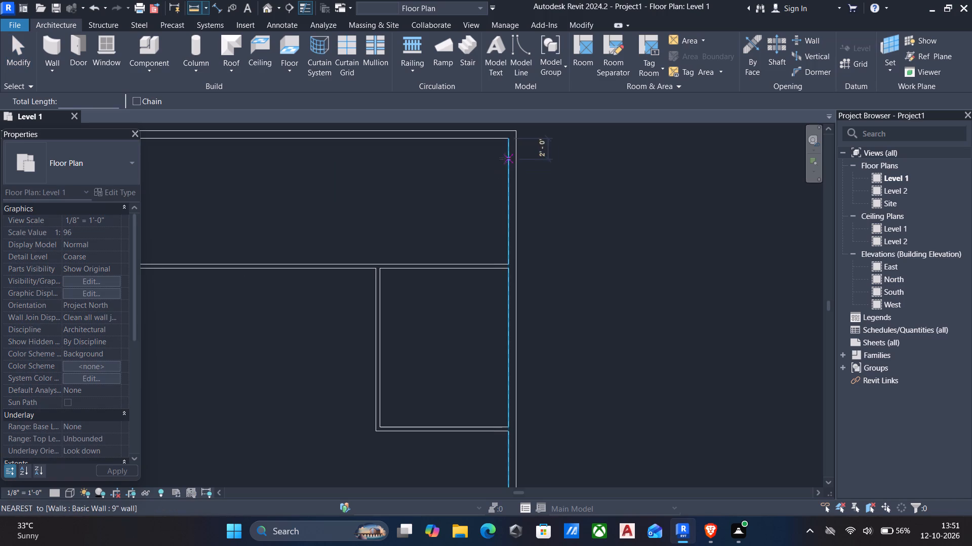
left_click(509, 140)
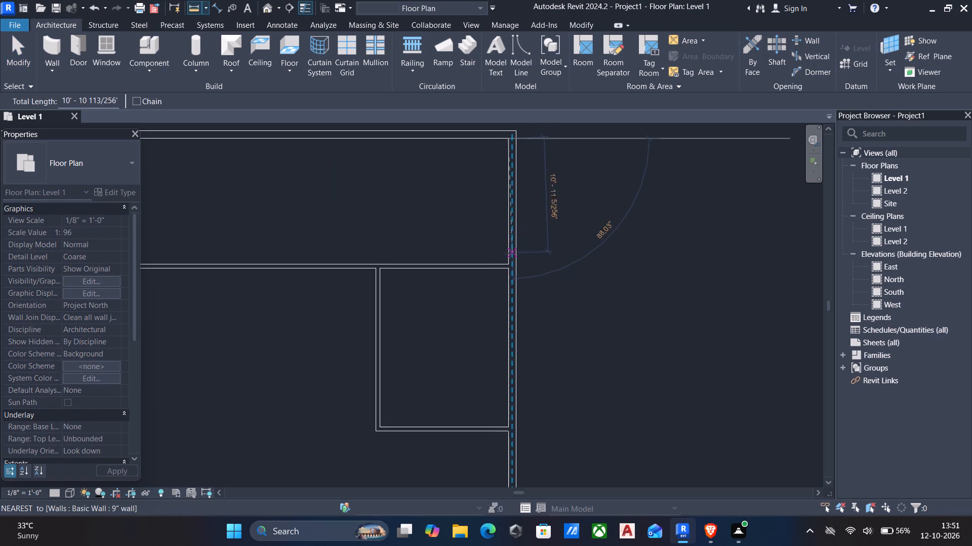
left_click(505, 260)
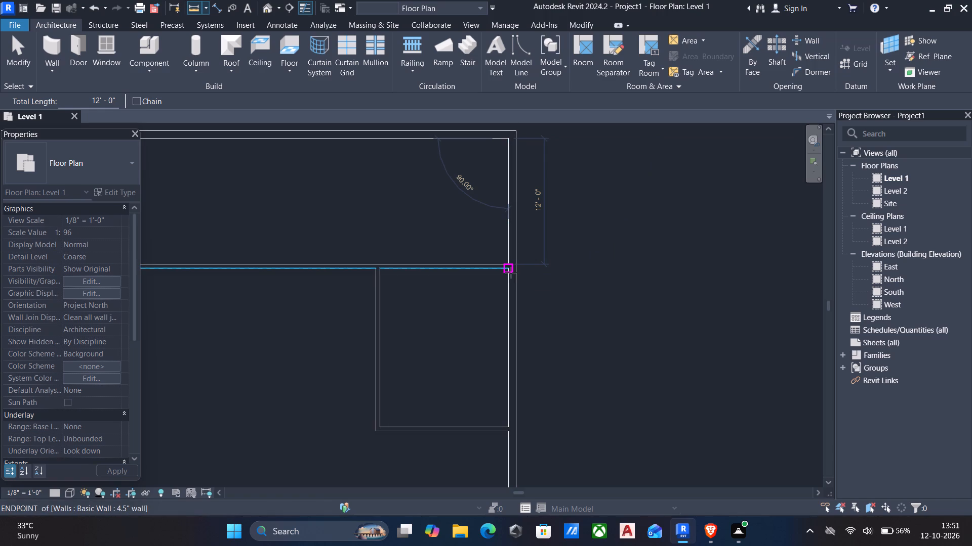
left_click(511, 272)
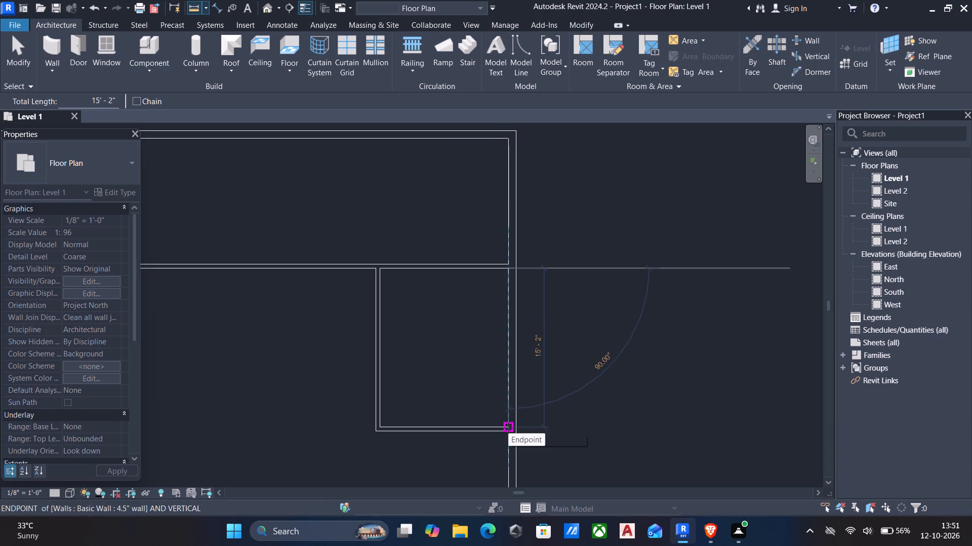
left_click(508, 428)
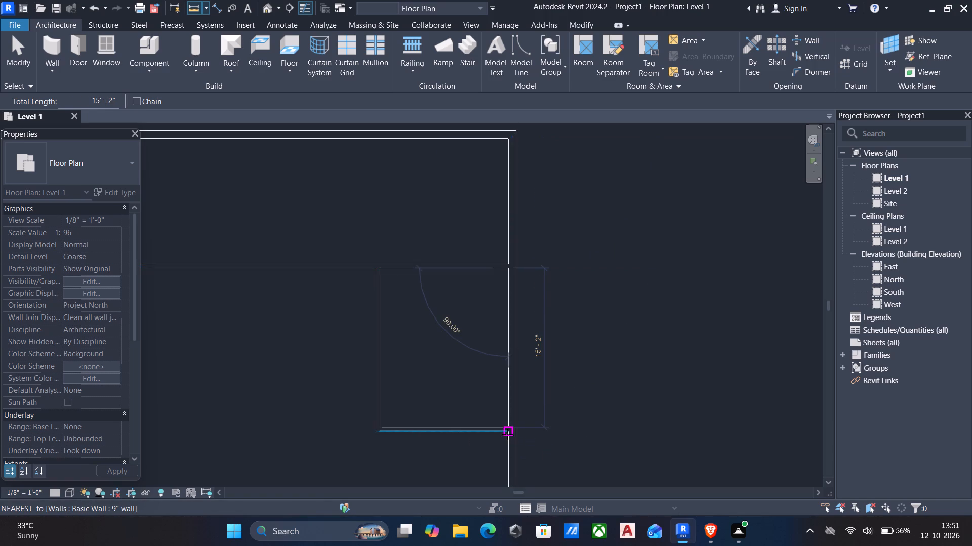
left_click(507, 433)
middle_click_drag(502, 406, 483, 203)
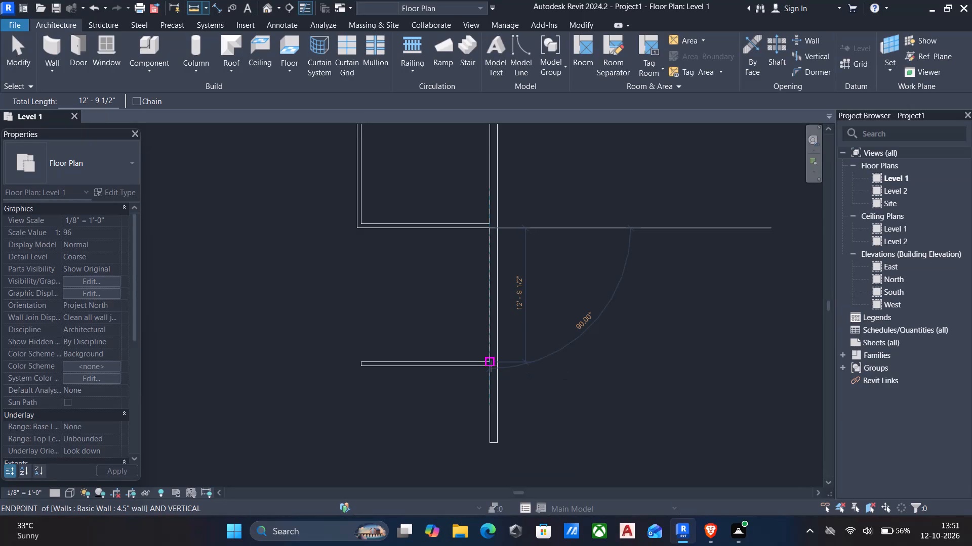
key("Escape")
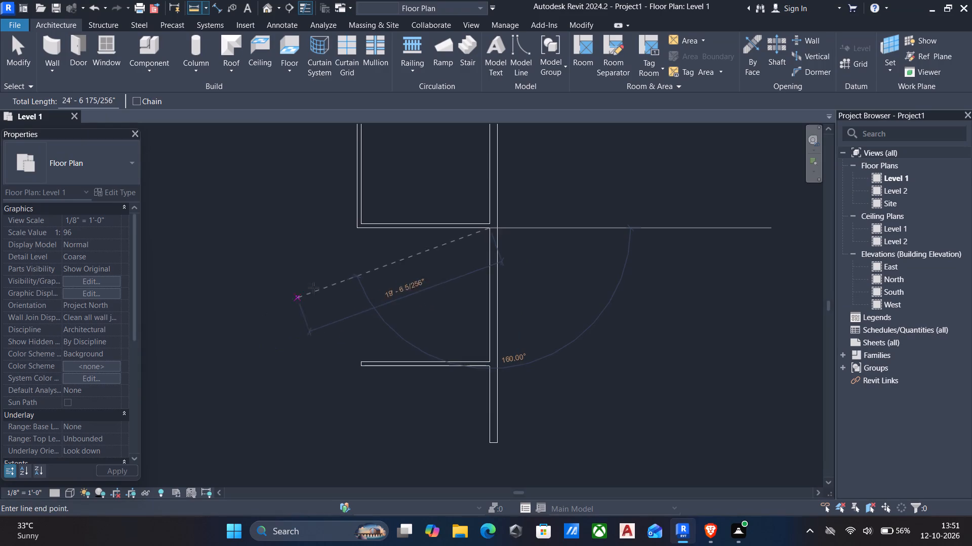
Trim the long interior horizontal wall and the vertical wall below the north wall to a clean corner.
left_click(378, 225)
scroll(318, 235, "down", 6)
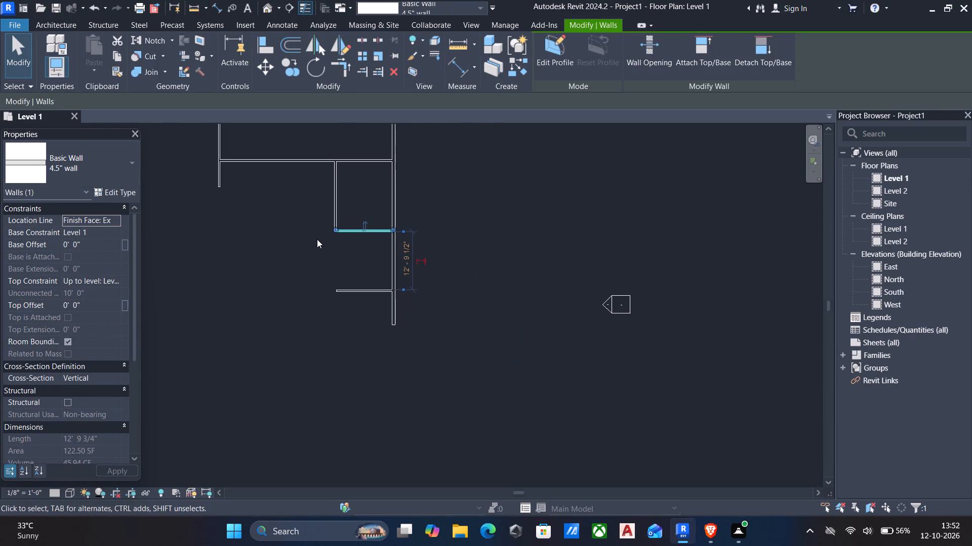
middle_click_drag(257, 214, 311, 272)
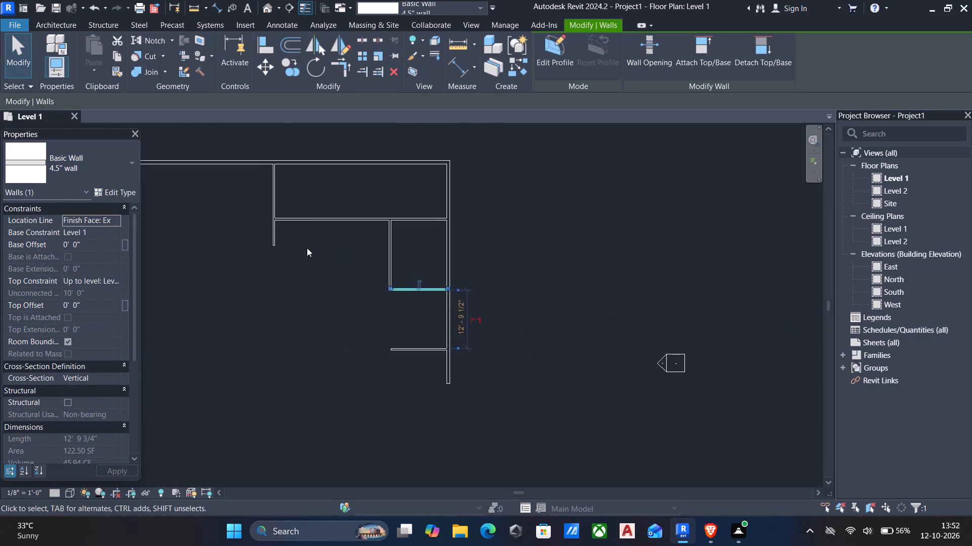
key("Escape")
type("tr")
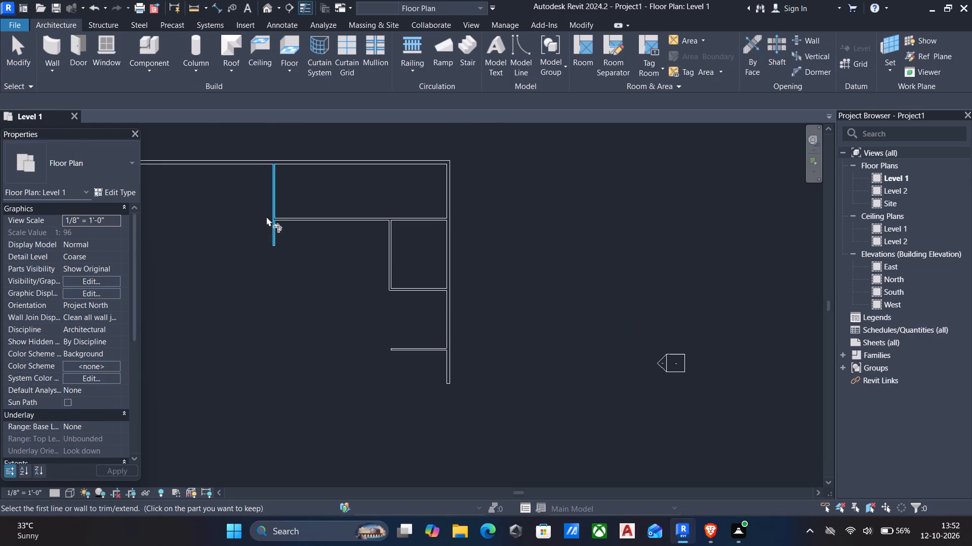
left_click(307, 215)
left_click(271, 202)
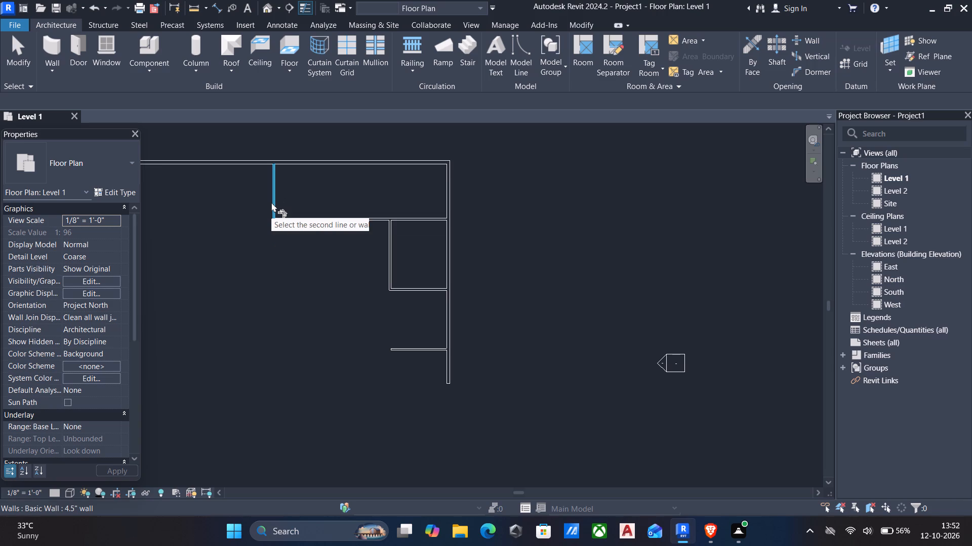
key("Escape")
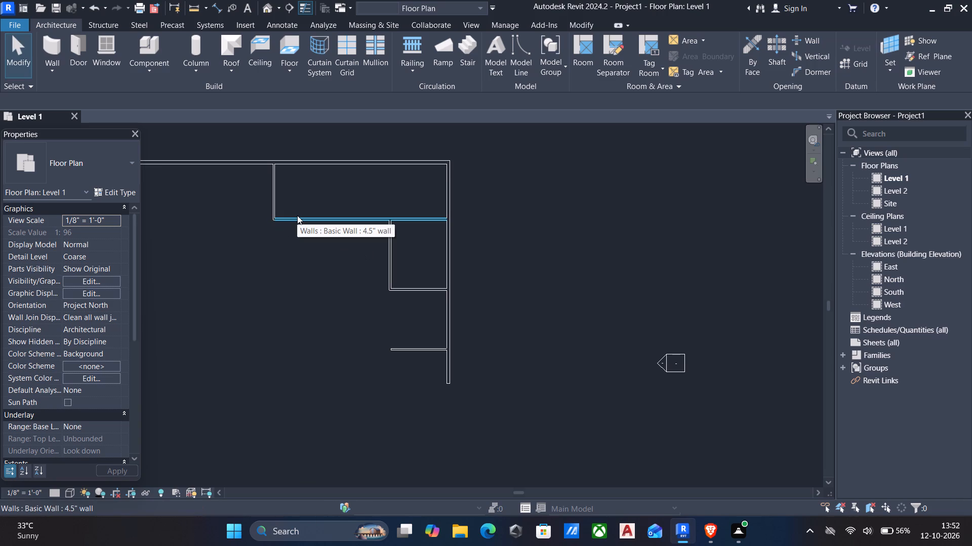
Draw a matching 4.5" wall 13'-2" straight down from the long interior horizontal wall's west corner.
left_click(297, 215)
type("cs")
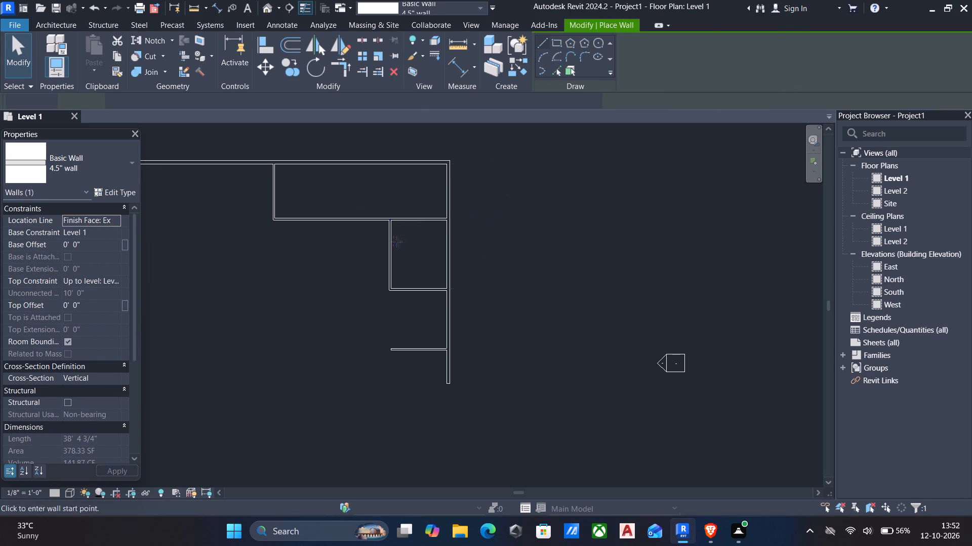
scroll(271, 228, "up", 5)
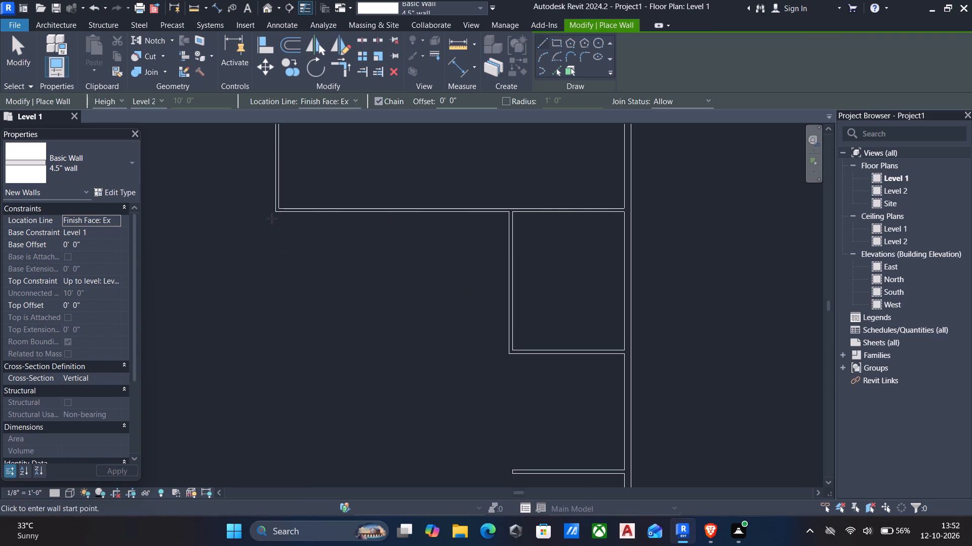
left_click(273, 215)
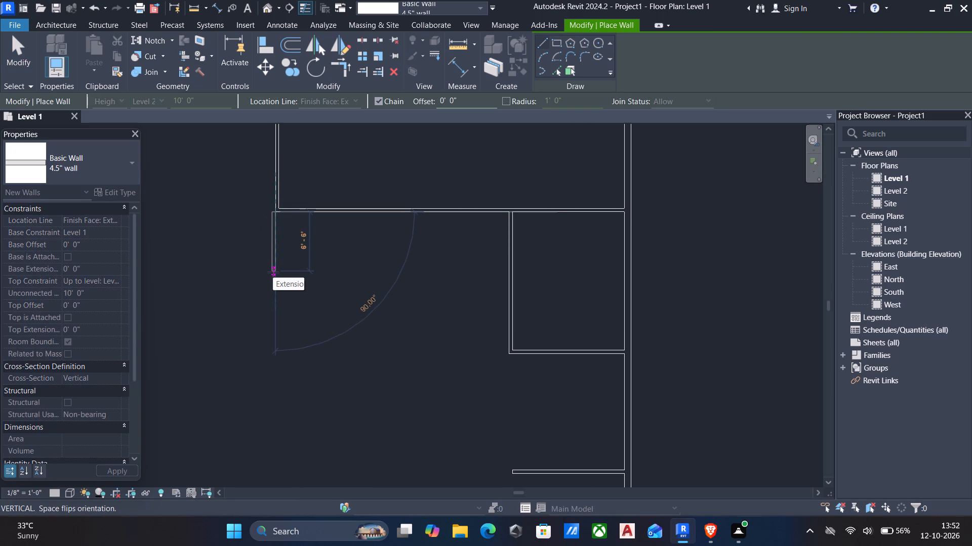
type("13'2\"")
key("Return")
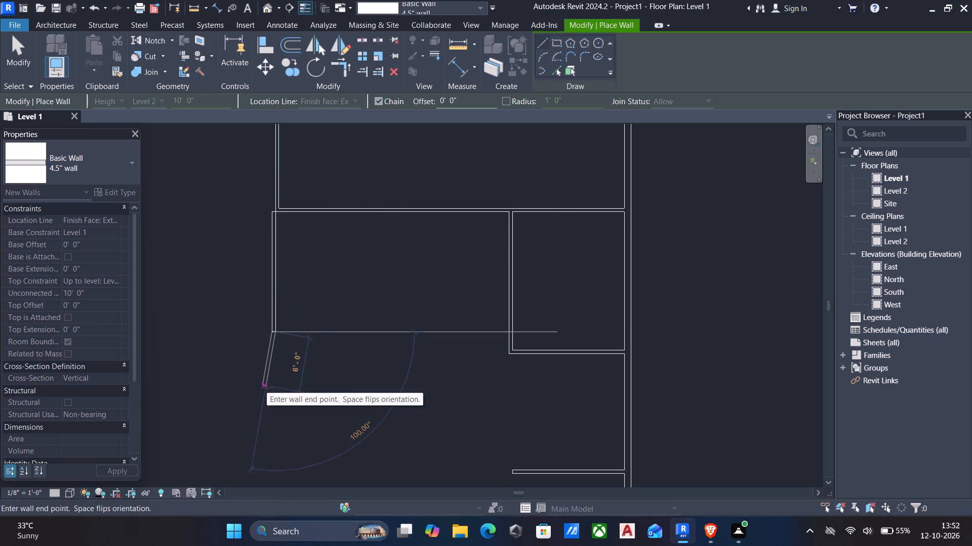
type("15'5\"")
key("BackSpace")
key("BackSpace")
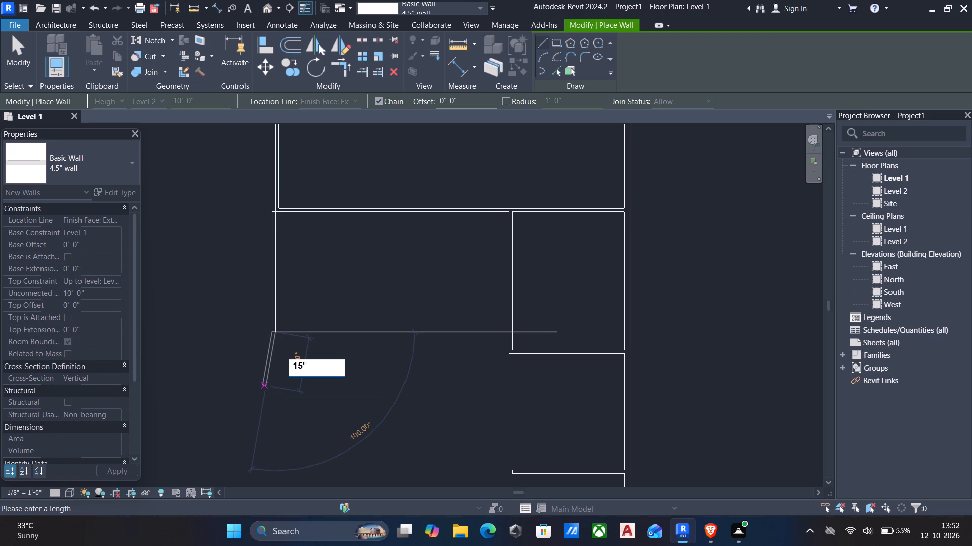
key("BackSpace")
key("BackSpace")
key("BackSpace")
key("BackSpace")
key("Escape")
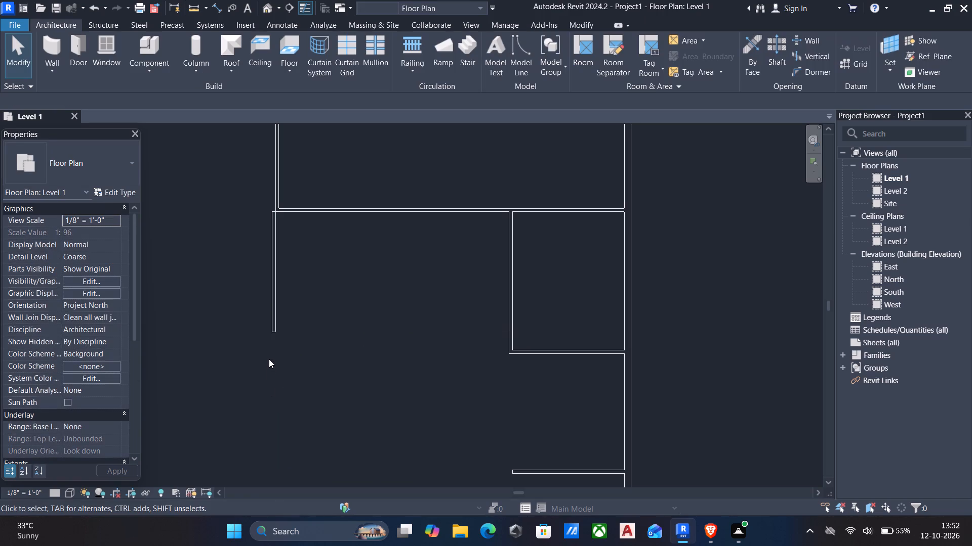
Draw another 4.5" wall 15'-5" straight down from the outer corner at the lower end of the 13'-2" wall.
left_click(276, 329)
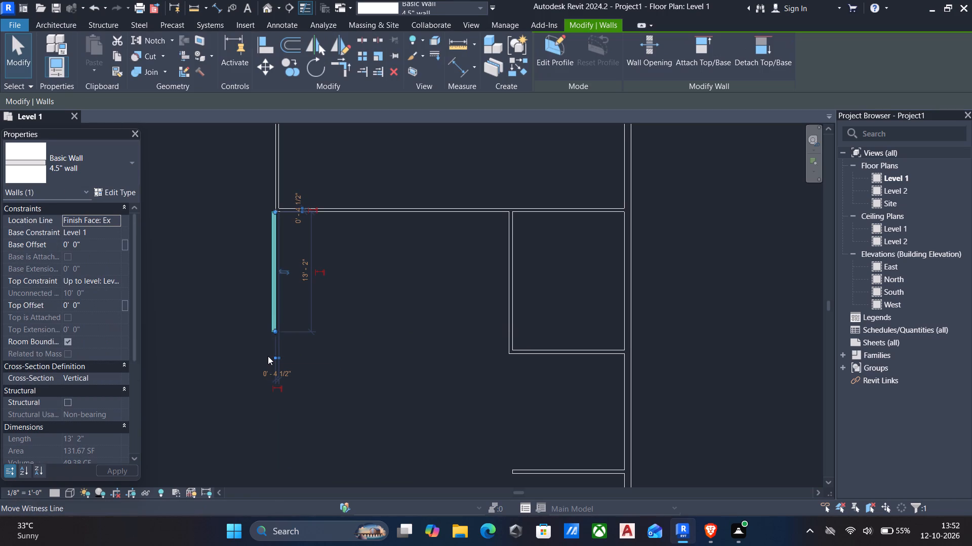
type("cs")
scroll(276, 332, "up", 5)
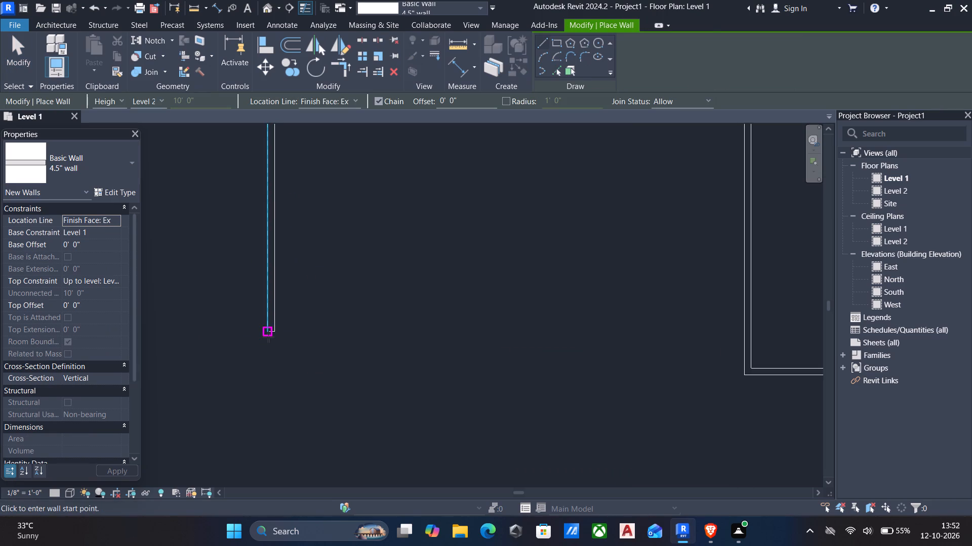
left_click(268, 337)
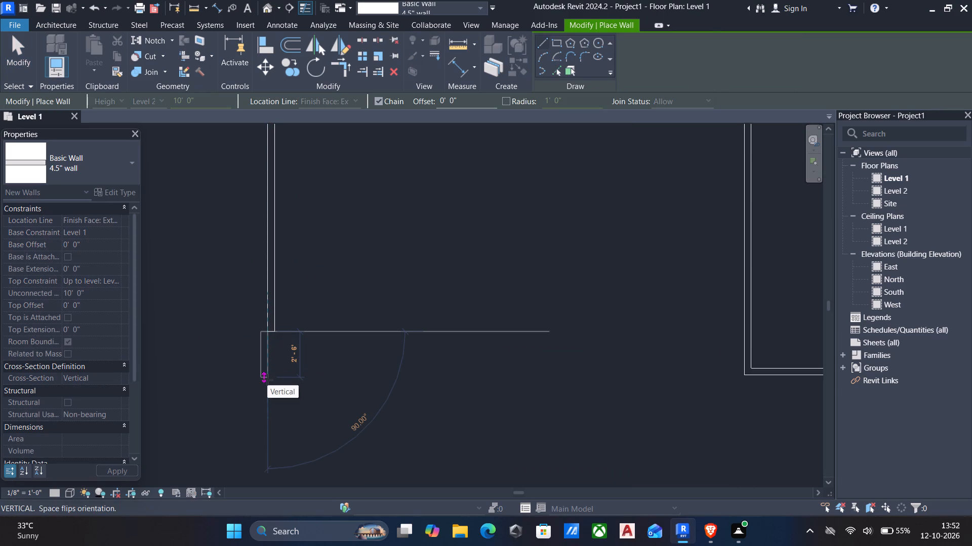
type("15'5\"")
key("Return")
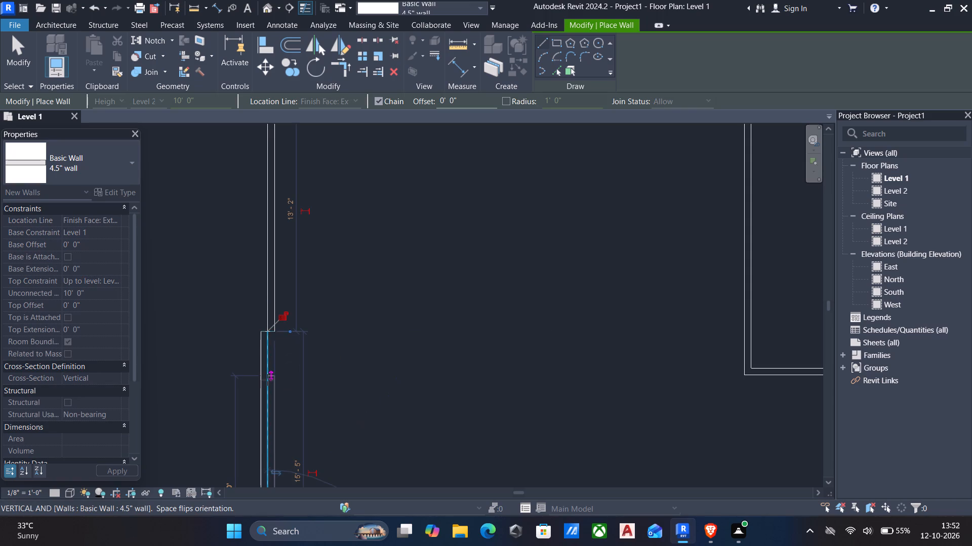
Draw a 4.5" wall about 9'-6" long heading east from the lower end of the 15'-5" wall.
scroll(267, 380, "down", 11)
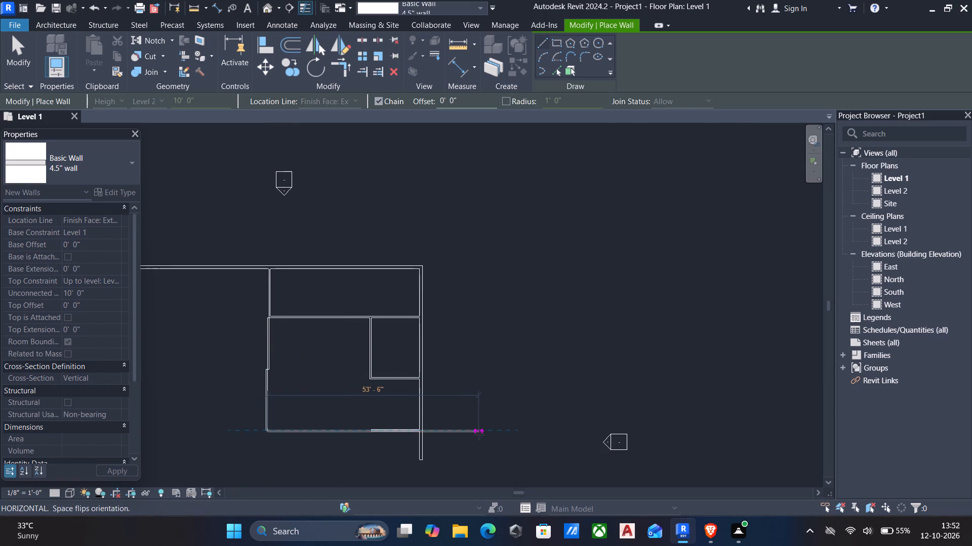
scroll(479, 434, "up", 4)
middle_click_drag(345, 437, 601, 388)
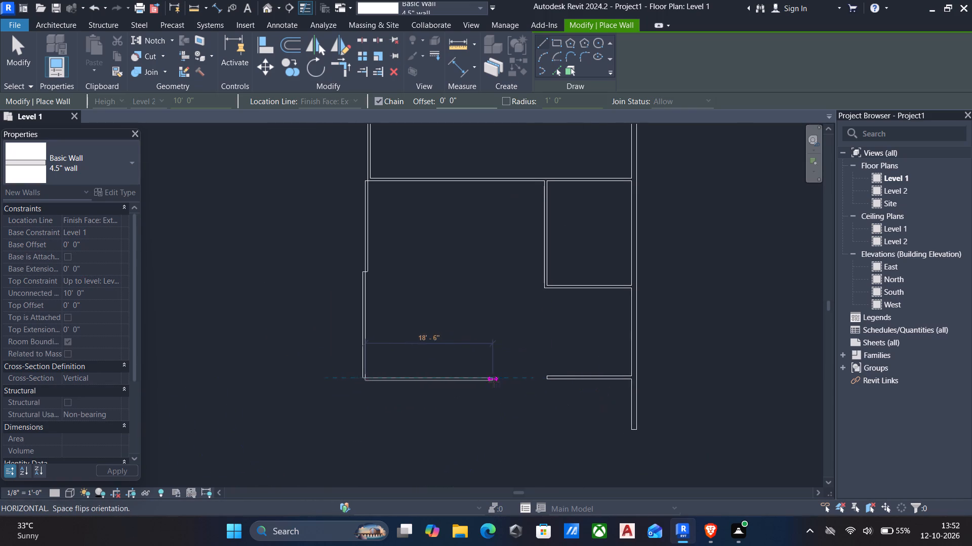
scroll(528, 376, "up", 4)
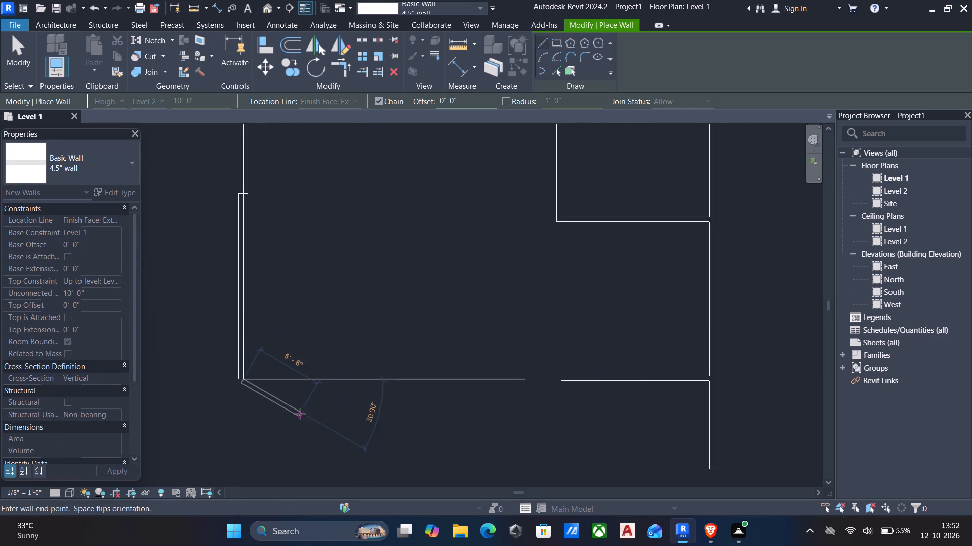
middle_click_drag(298, 392, 304, 340)
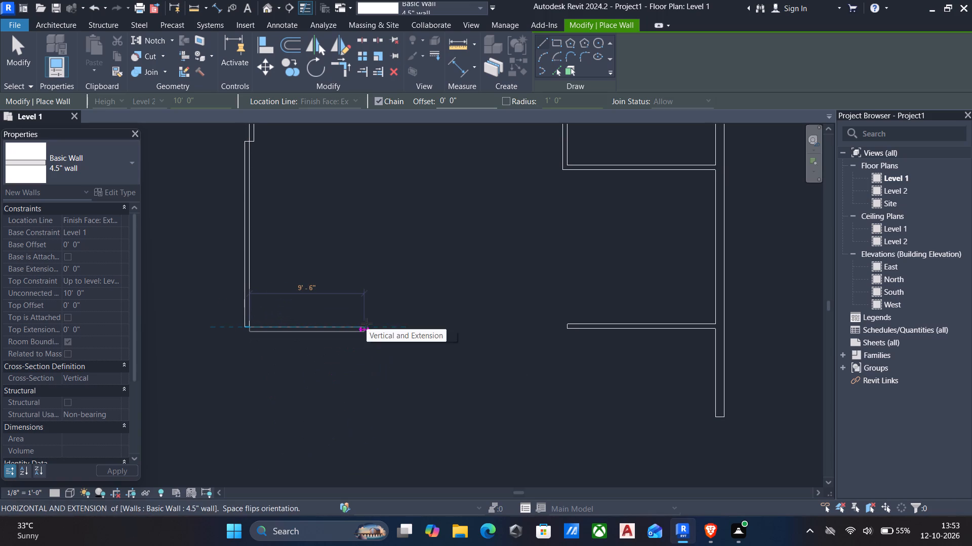
left_click(367, 324)
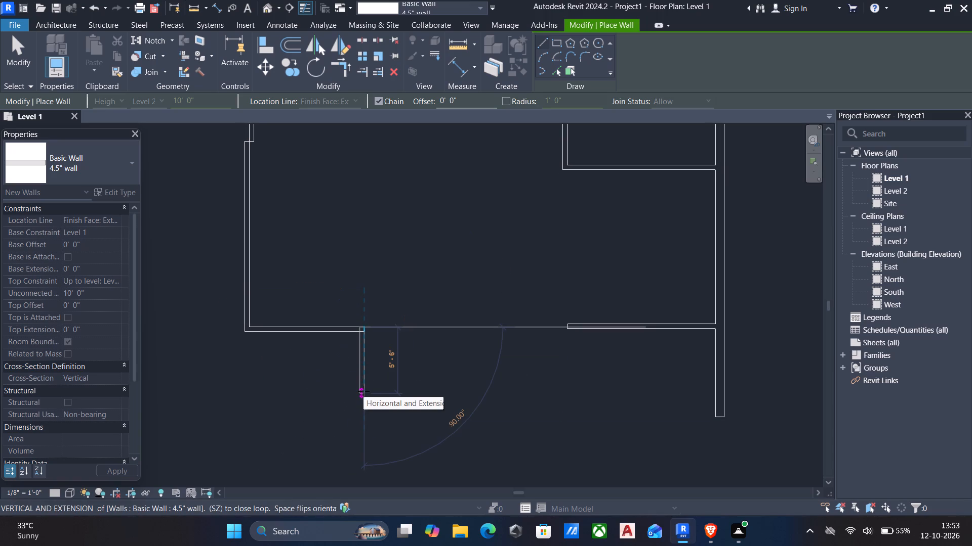
key("Escape")
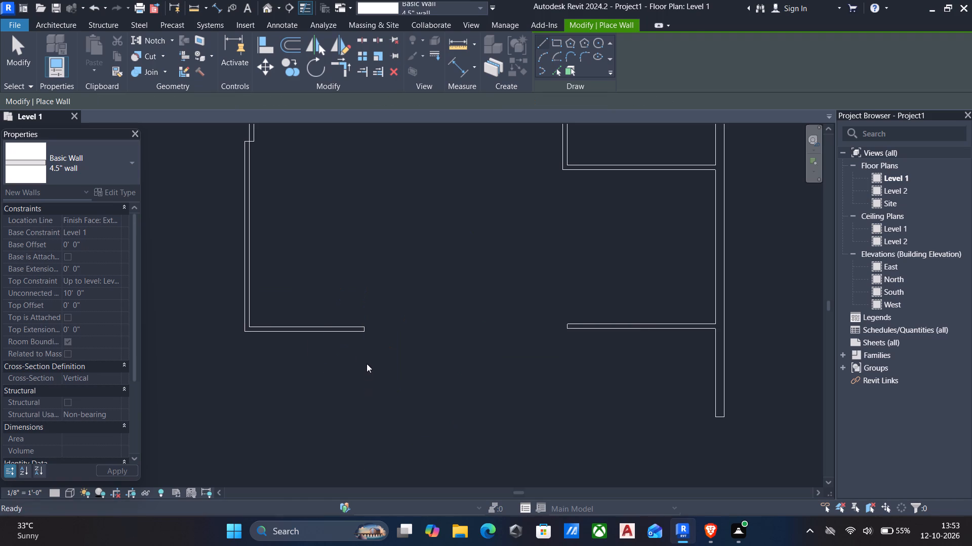
Draw a chained 4.5" wall 8' south from the 9'-6" wall's east end, and on east to line up with the east wall's outer face.
left_click(366, 335)
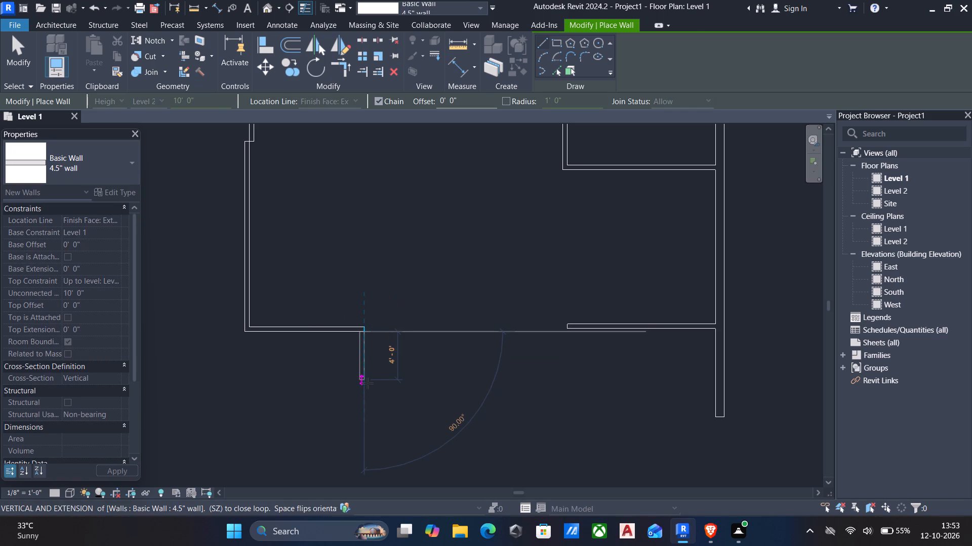
type("8'")
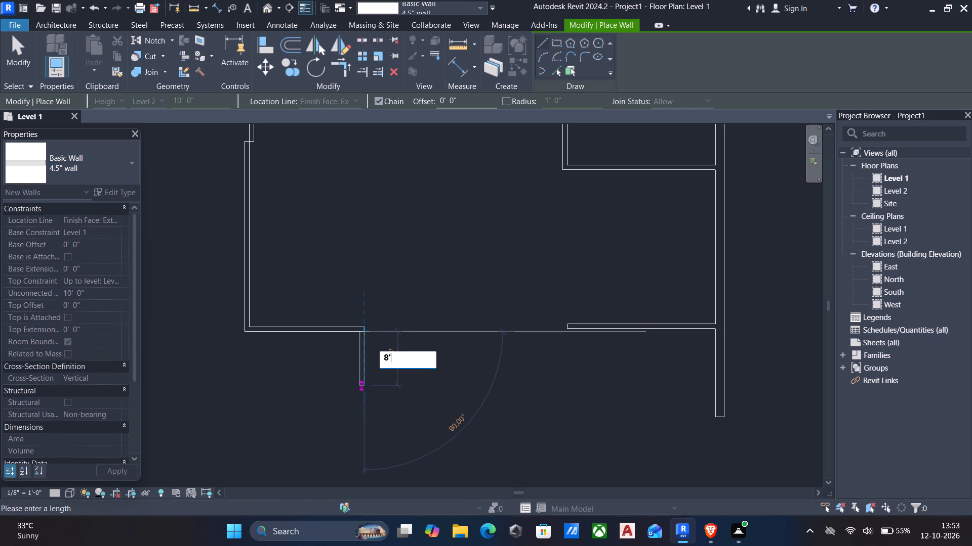
key("Return")
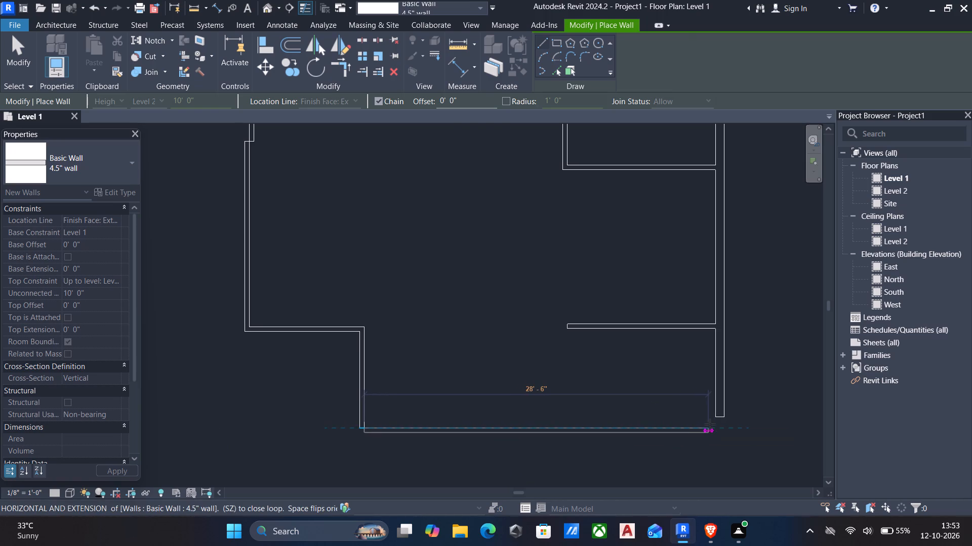
left_click(729, 423)
key("Escape")
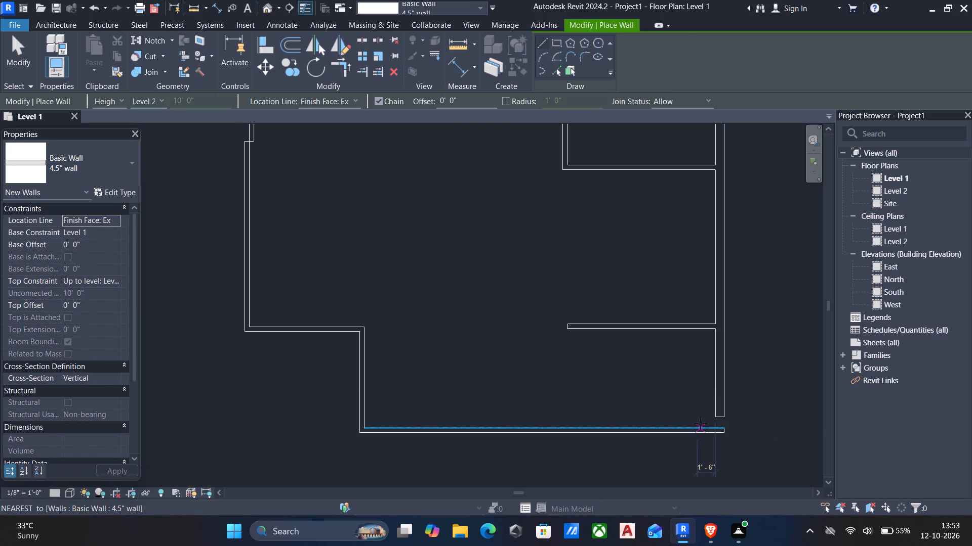
Measure the gap between the lower end of the east wall's inner face and the new bottom horizontal wall.
type("dd")
scroll(739, 426, "up", 11)
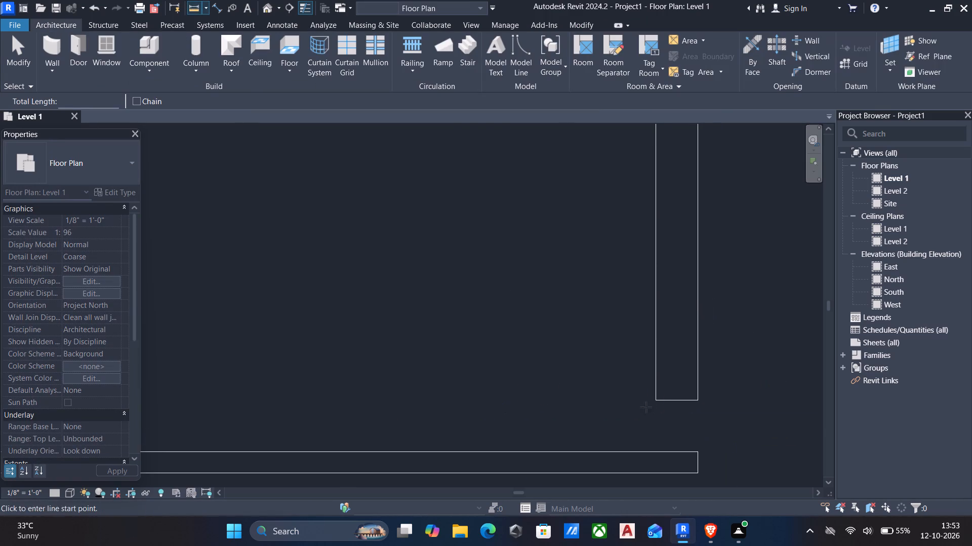
left_click(656, 402)
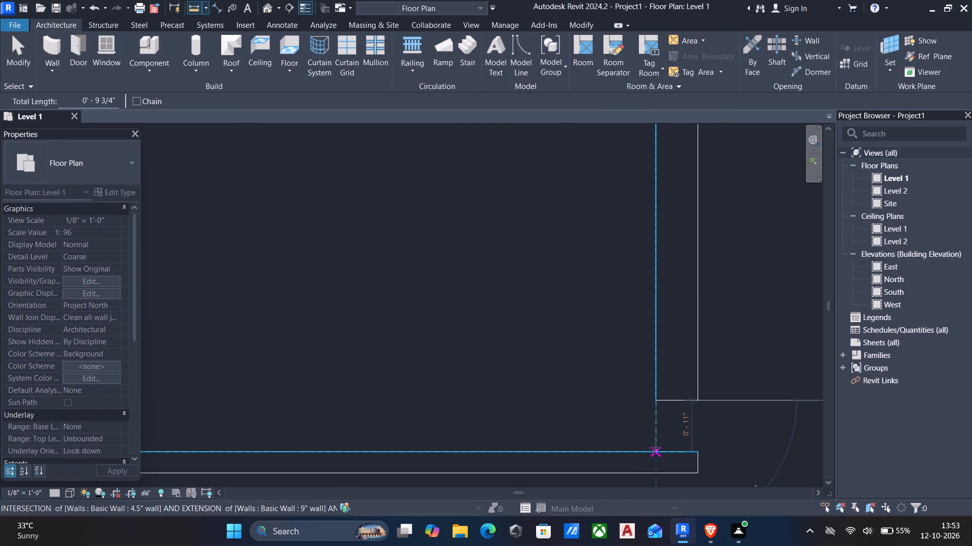
scroll(657, 453, "up", 1)
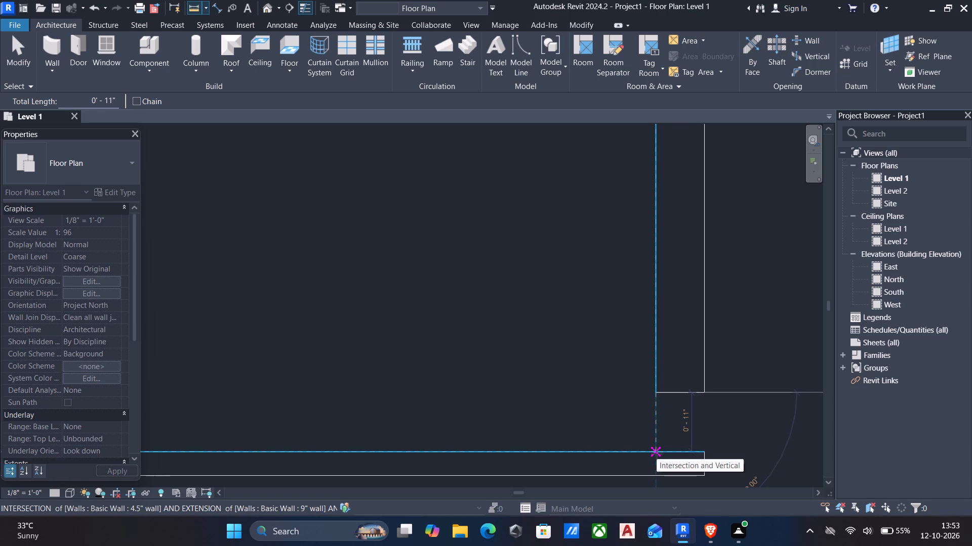
left_click(657, 453)
key("Escape")
key("Escape")
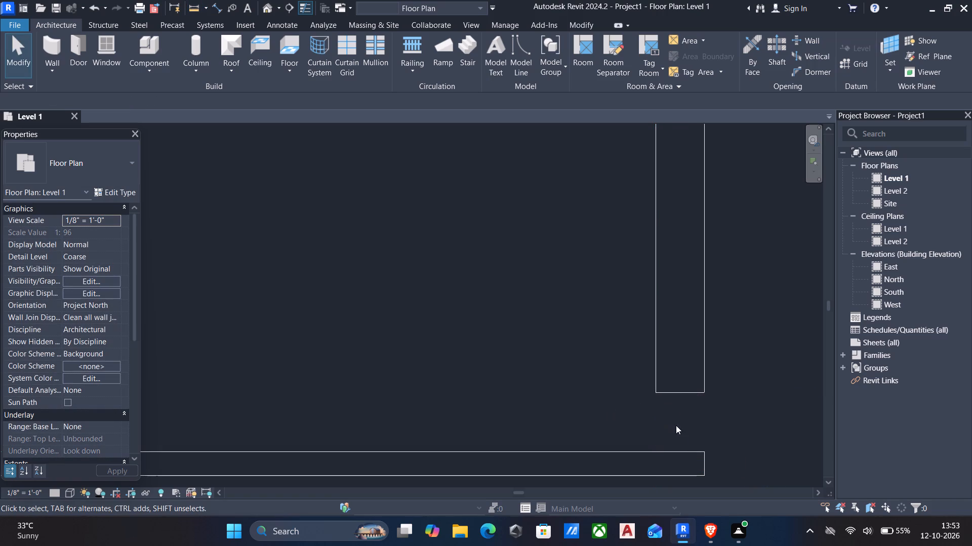
scroll(419, 352, "down", 6)
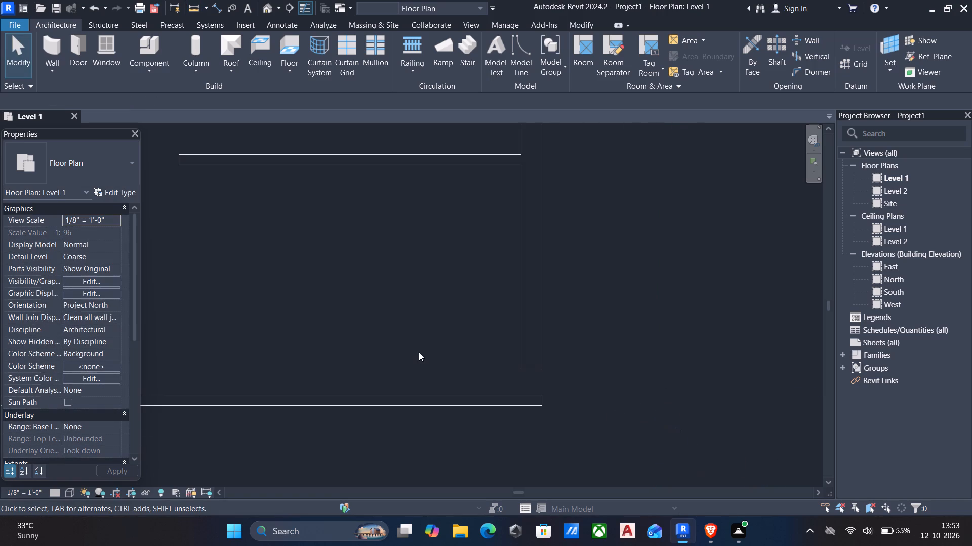
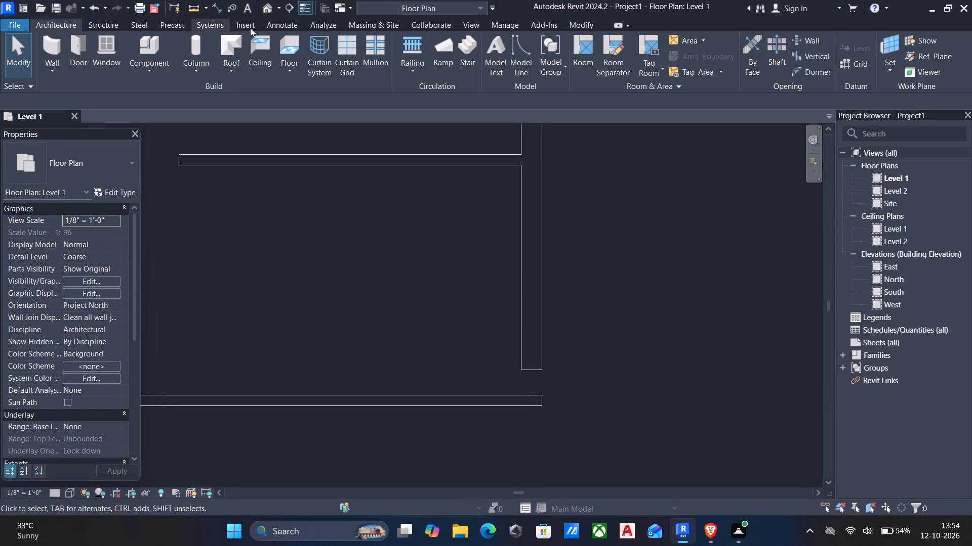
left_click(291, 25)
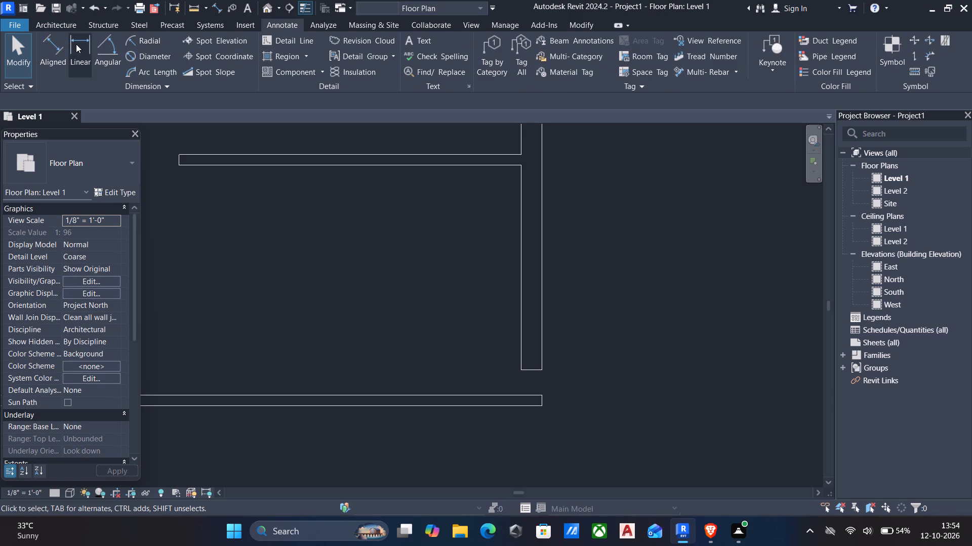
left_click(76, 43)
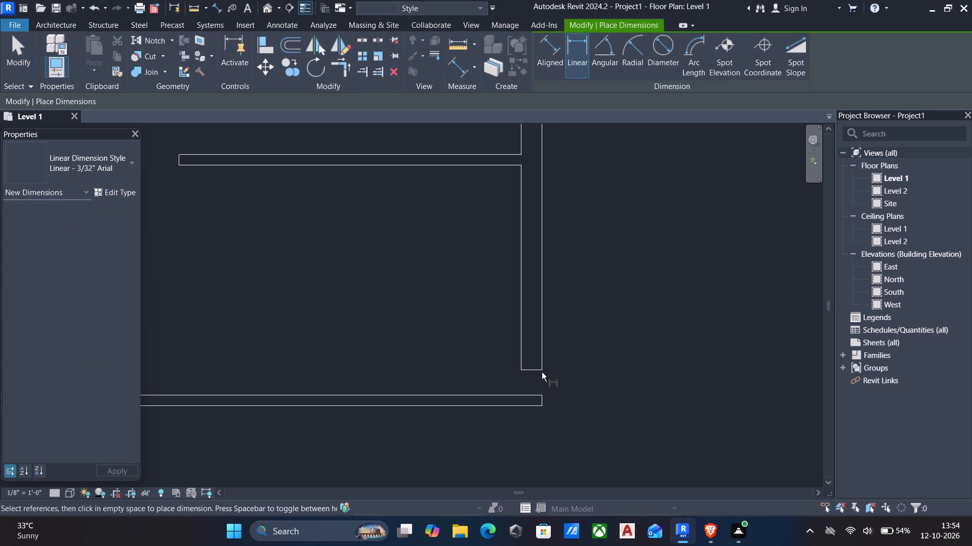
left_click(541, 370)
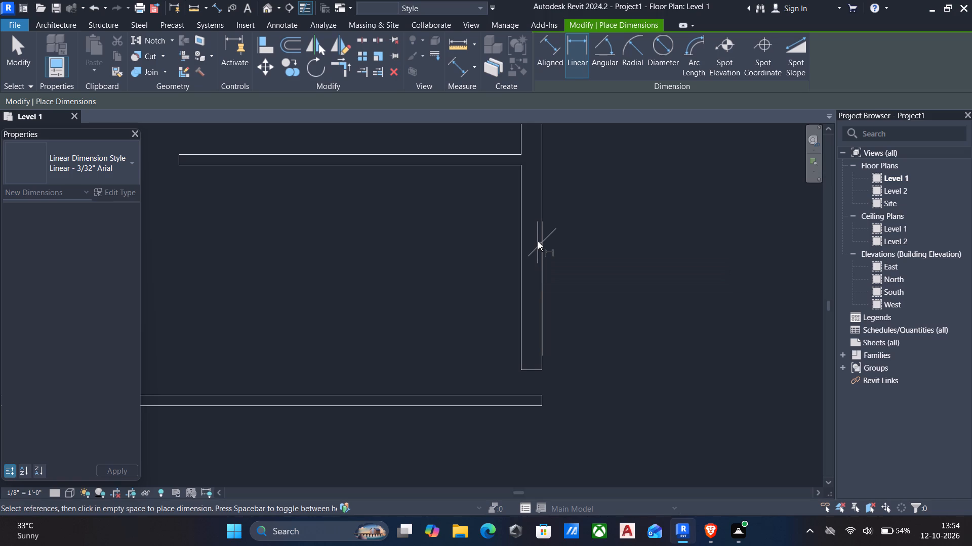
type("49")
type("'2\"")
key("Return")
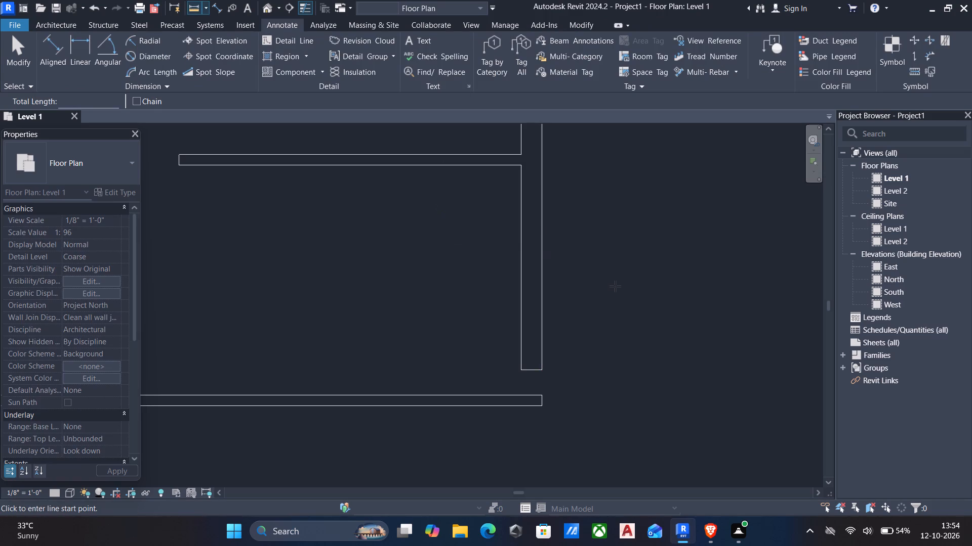
Measure the east wall's outer face from the house's top outer corner to the wall's lower end.
scroll(615, 286, "down", 3)
middle_click_drag(566, 343, 536, 509)
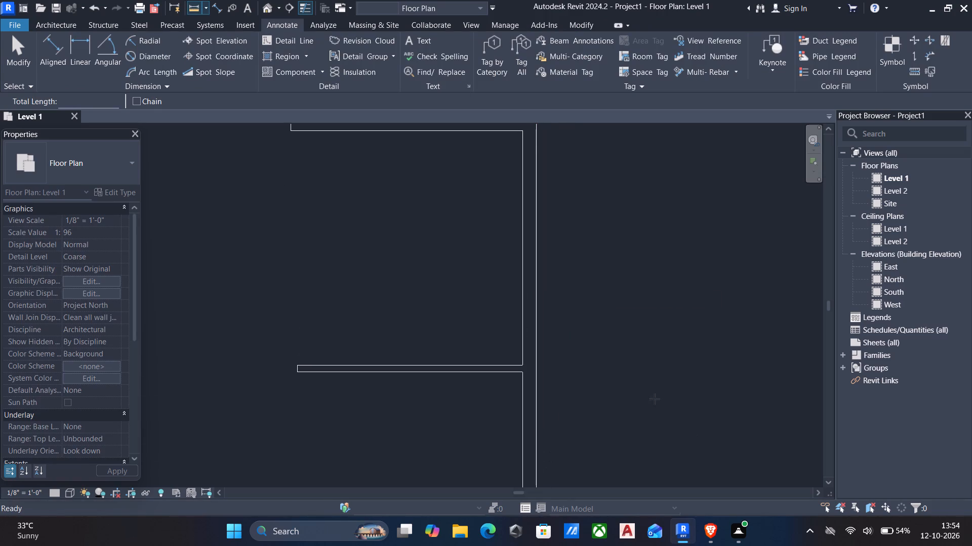
scroll(544, 164, "down", 5)
middle_click_drag(544, 170, 566, 349)
scroll(580, 267, "down", 2)
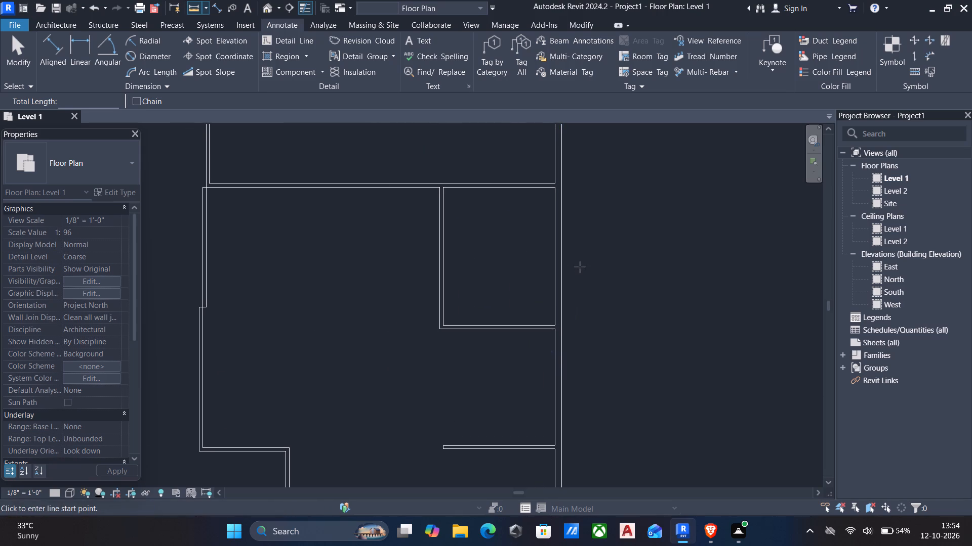
scroll(580, 267, "down", 4)
scroll(595, 156, "up", 5)
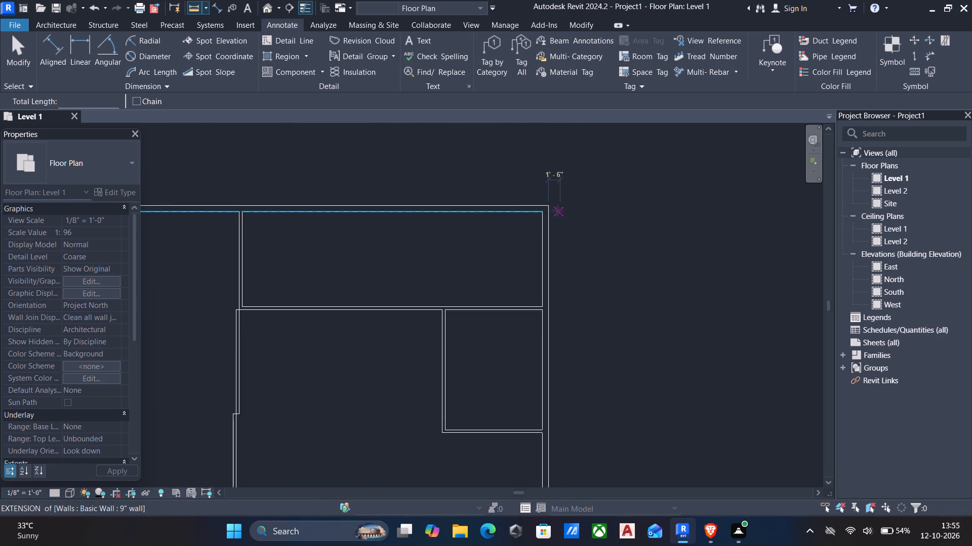
left_click(552, 207)
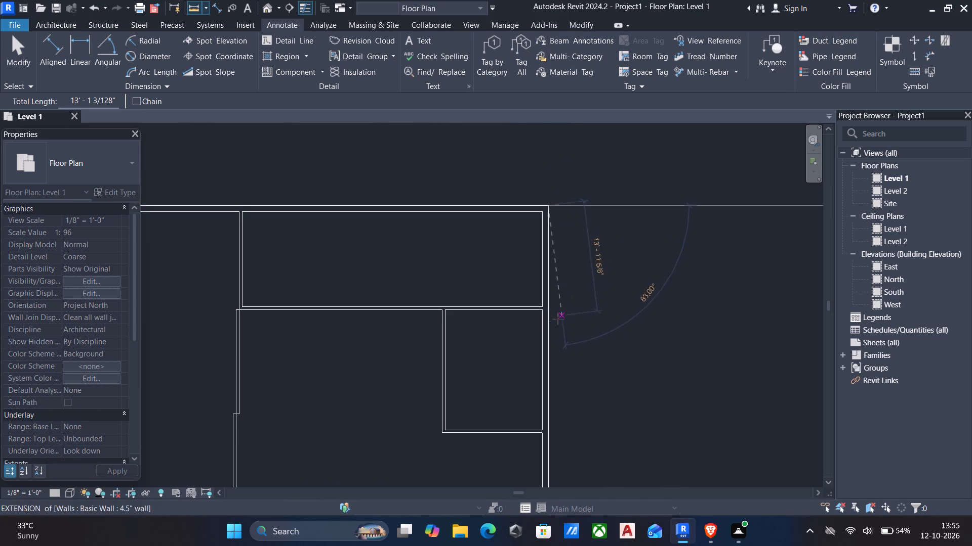
middle_click_drag(555, 323, 566, 205)
scroll(566, 204, "up", 1)
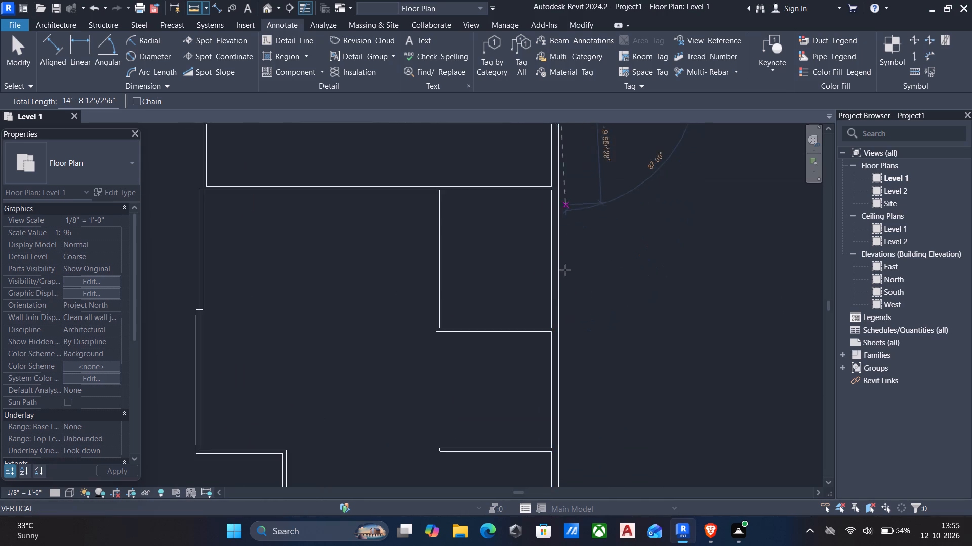
middle_click_drag(552, 349, 532, 191)
scroll(542, 358, "up", 5)
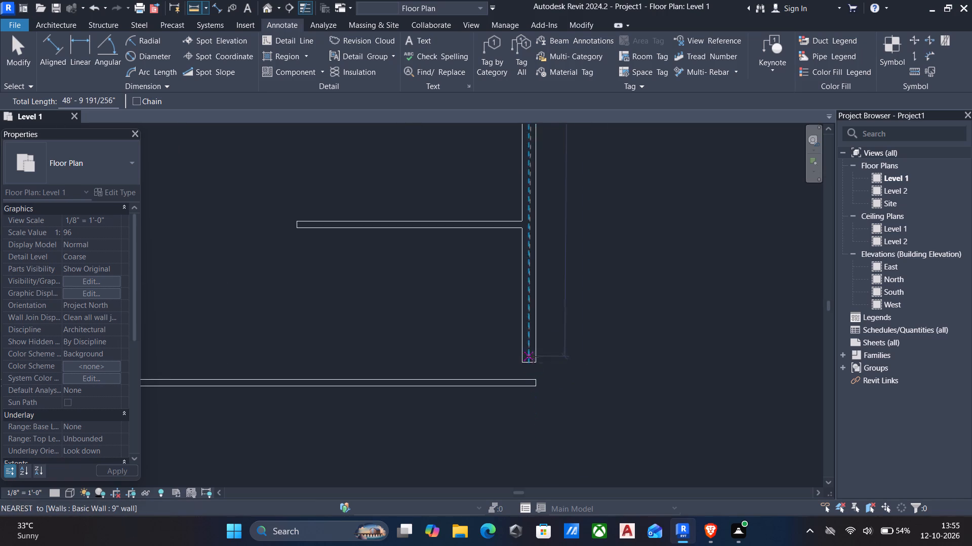
left_click(537, 360)
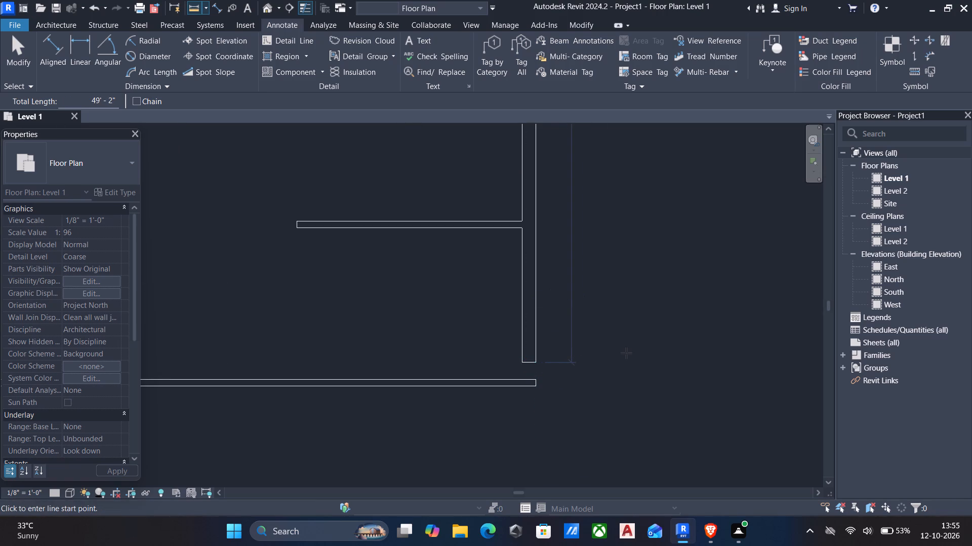
left_click(626, 353)
key("Escape")
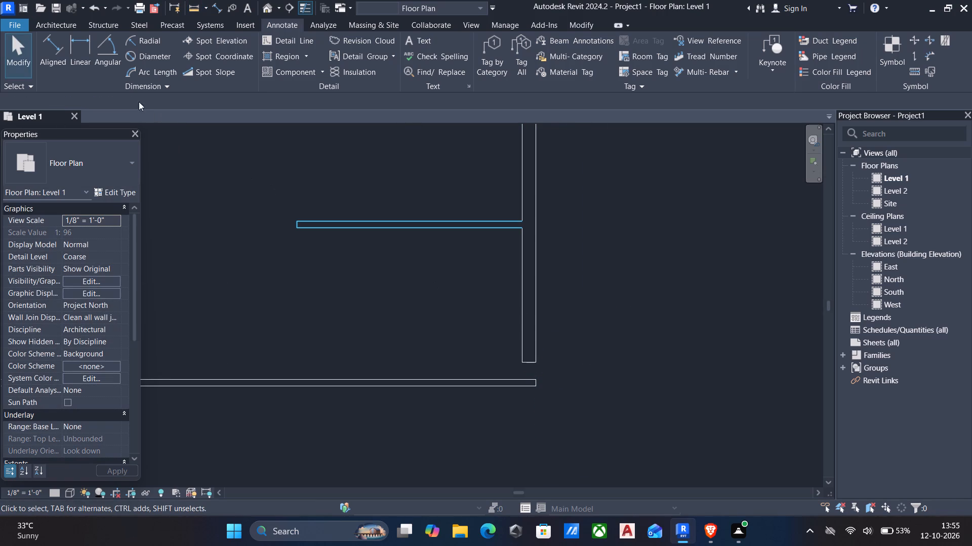
Add a linear dimension just outside the east wall, from its lower end to the house's top outer corner.
left_click(84, 43)
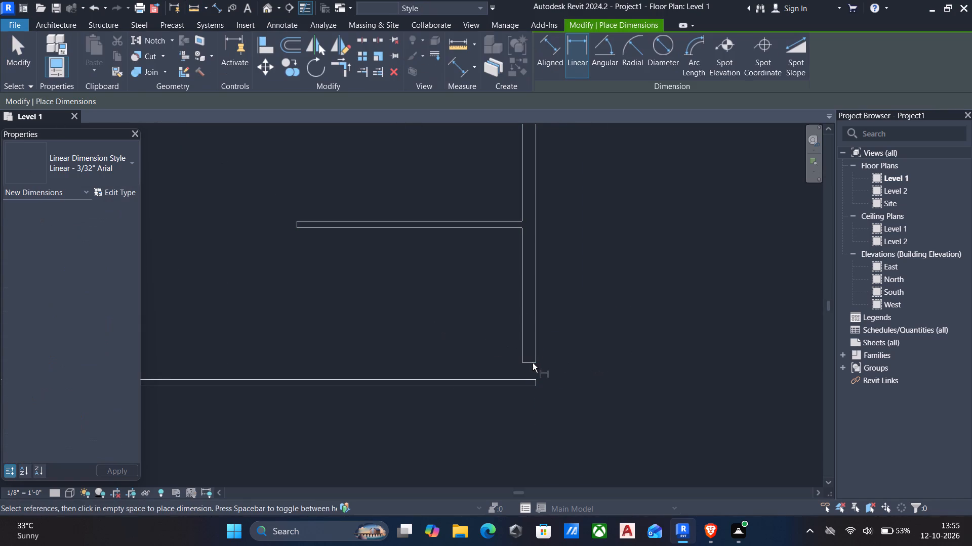
left_click(535, 362)
middle_click_drag(569, 323, 569, 477)
left_click_drag(569, 352, 558, 439)
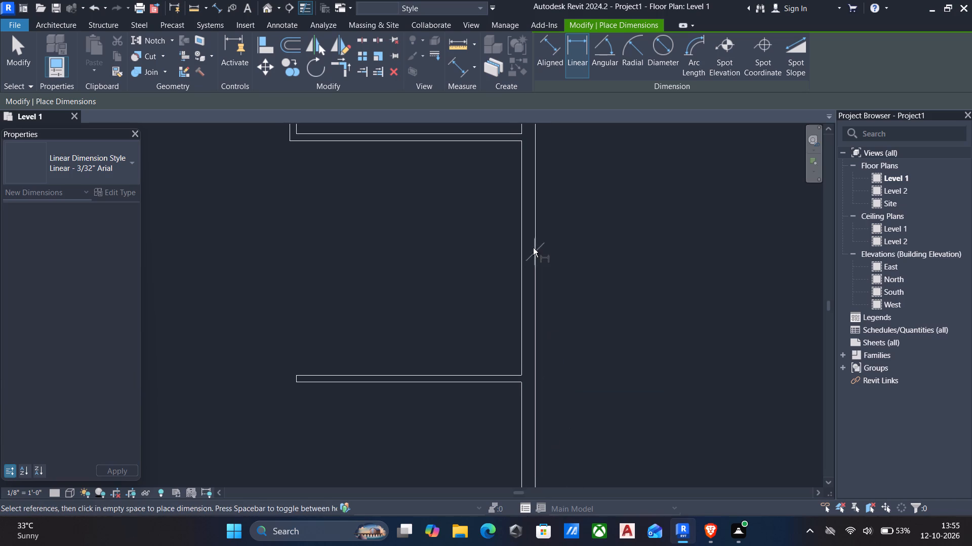
scroll(534, 244, "down", 5)
middle_click_drag(534, 243, 547, 400)
scroll(574, 352, "down", 5)
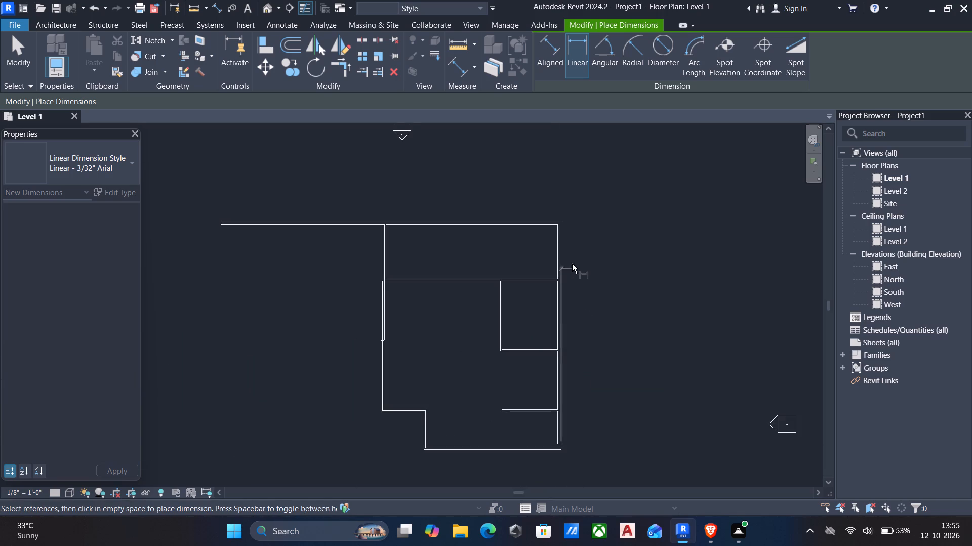
scroll(566, 228, "up", 16)
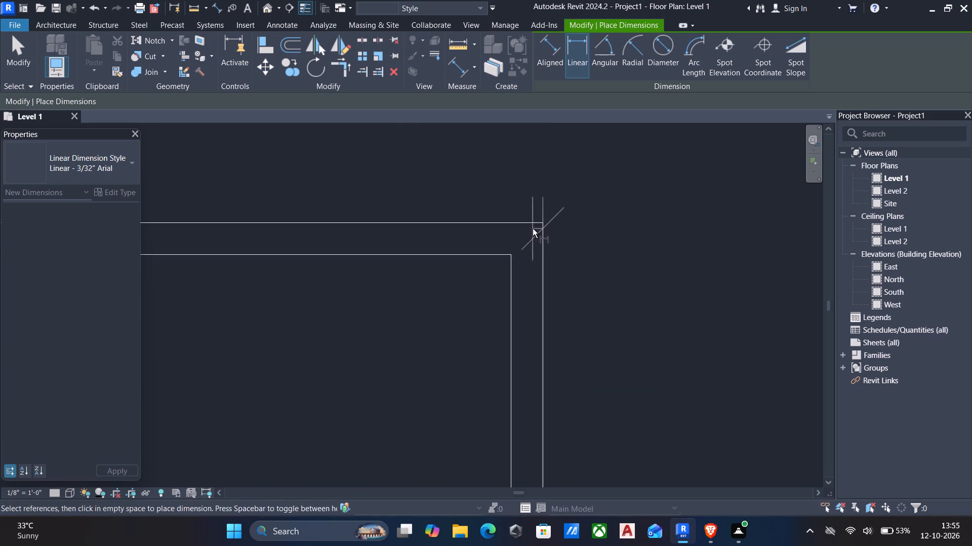
scroll(533, 229, "up", 11)
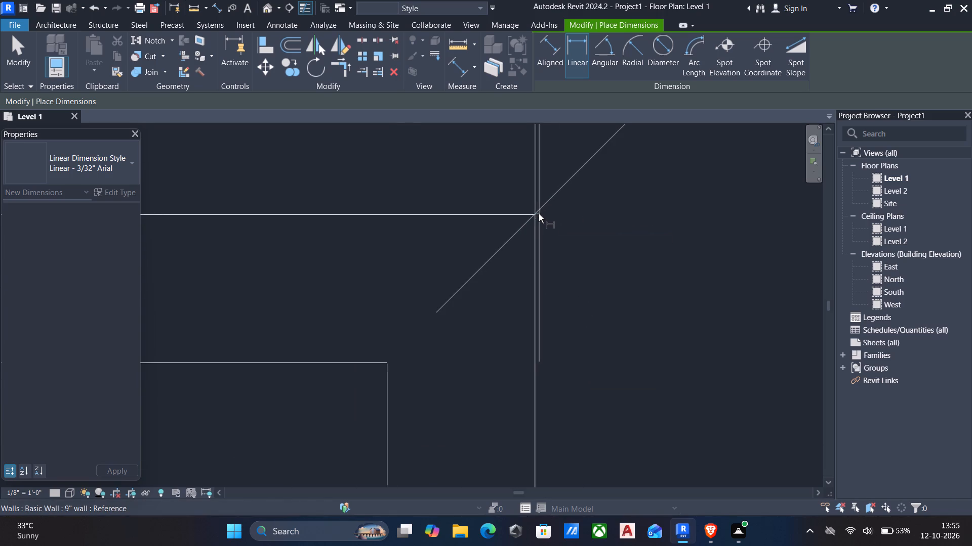
left_click(535, 213)
left_click(651, 236)
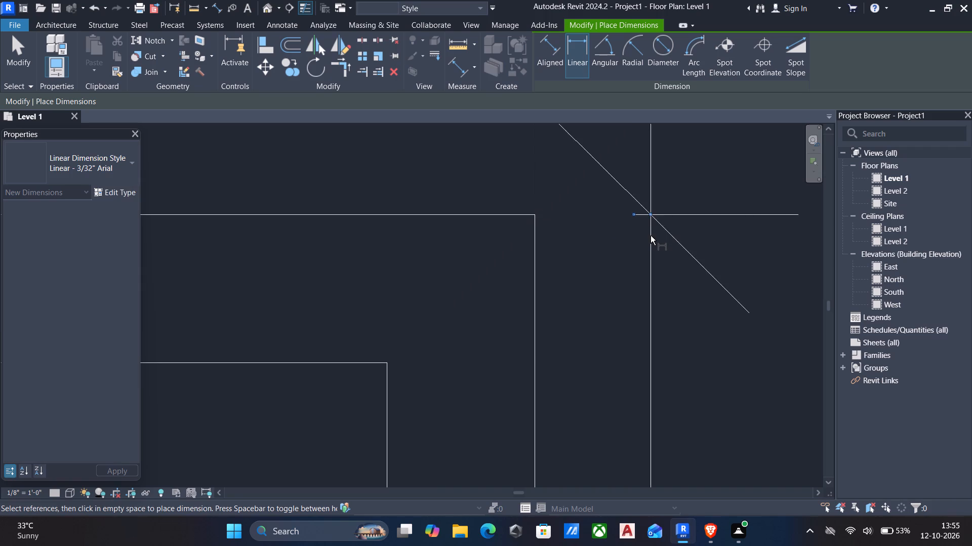
scroll(651, 236, "down", 6)
key("Escape")
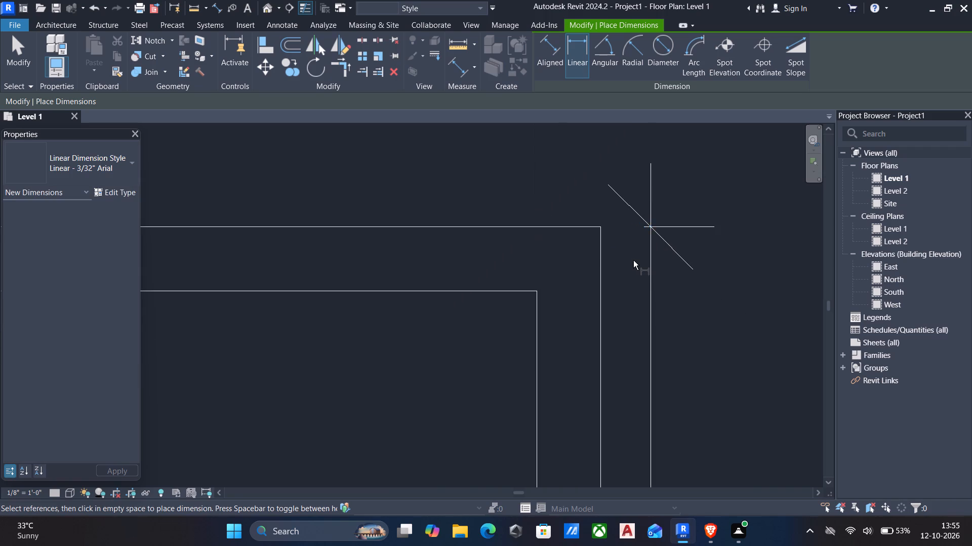
scroll(572, 292, "down", 6)
scroll(525, 261, "down", 6)
middle_click_drag(515, 365, 521, 249)
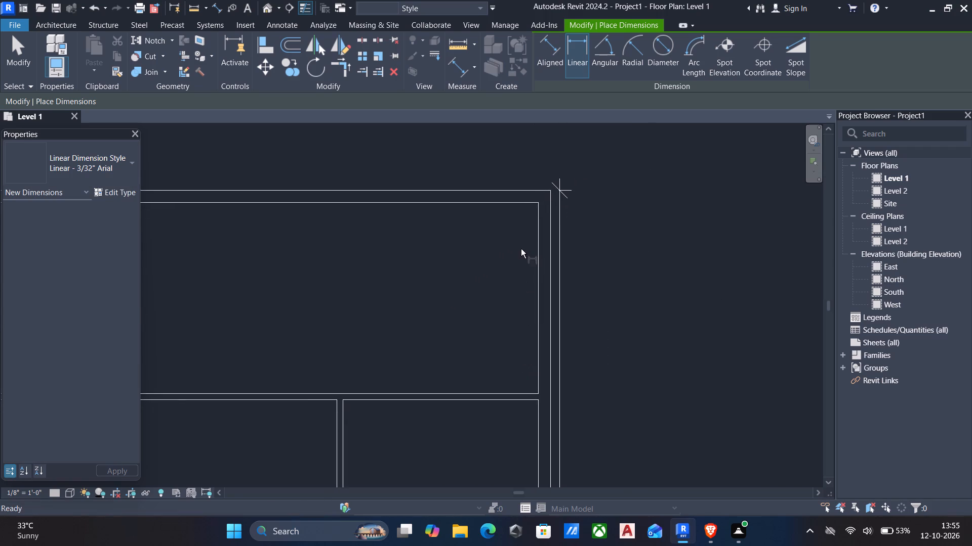
scroll(526, 472, "down", 4)
middle_click_drag(524, 444, 518, 251)
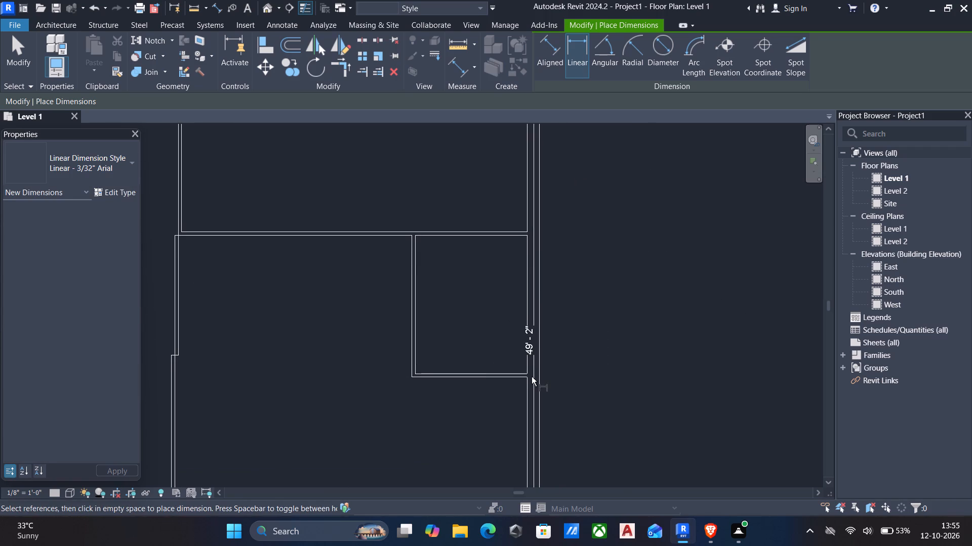
key("Escape")
Delete the 4.5" horizontal wall along the bottom of the plan, just below the east wall's lower end.
scroll(496, 333, "down", 5)
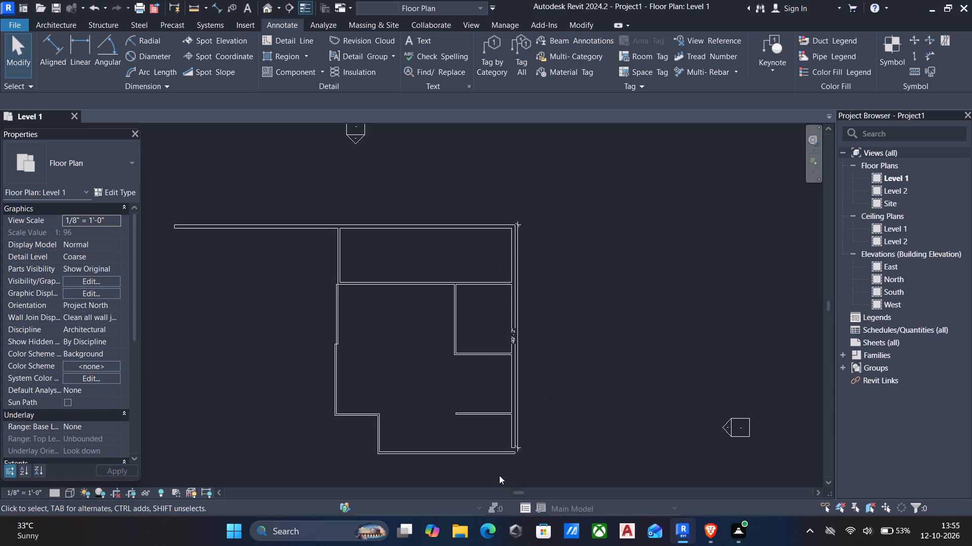
scroll(536, 427, "up", 1)
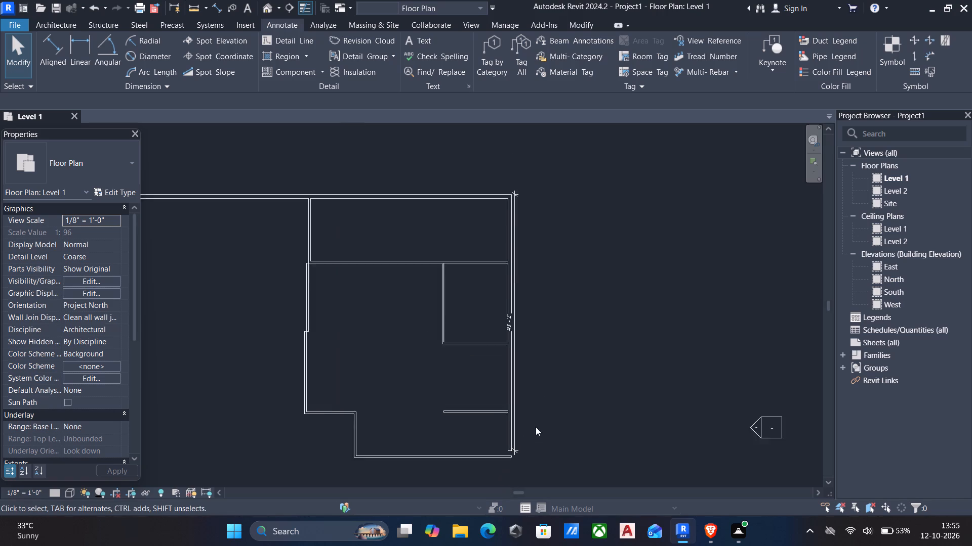
scroll(536, 427, "up", 1)
left_click(422, 465)
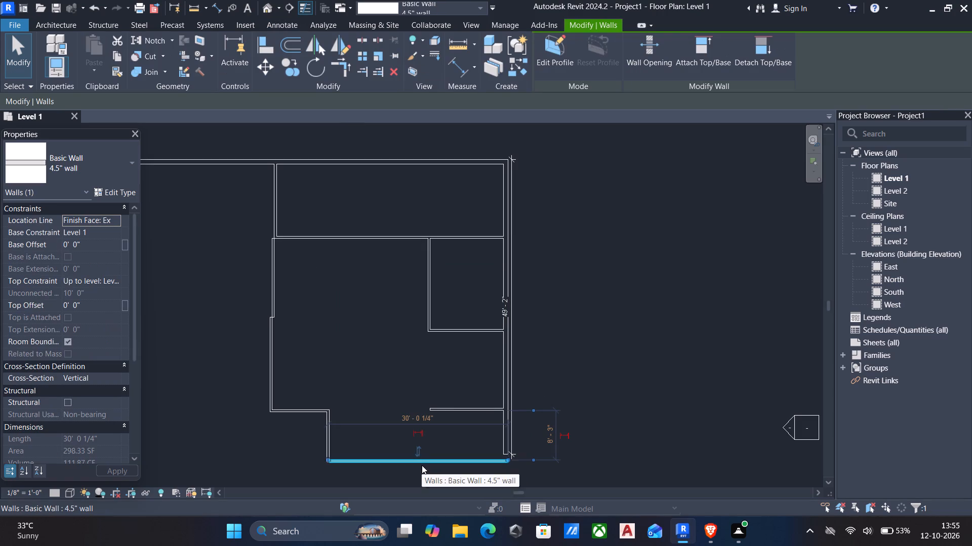
key("Pause")
key("Delete")
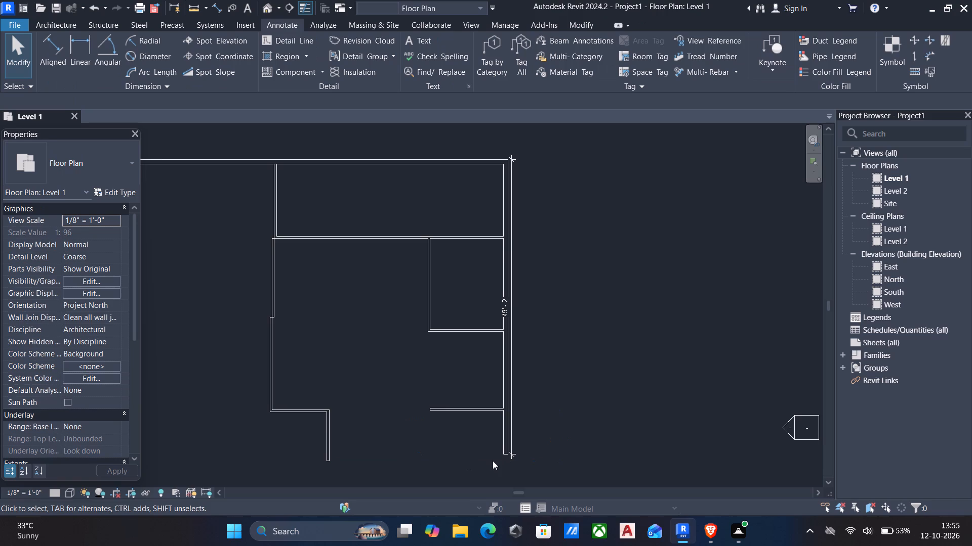
Draw a horizontal 9" wall about 19 ft long, running west from the inner corner of the east wall's lower end.
type("wa")
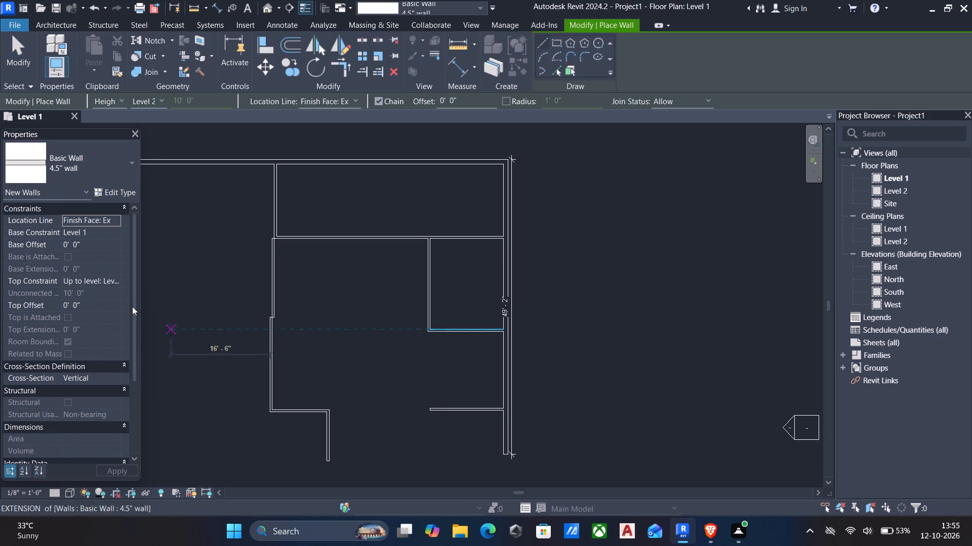
left_click(85, 166)
scroll(80, 364, "up", 4)
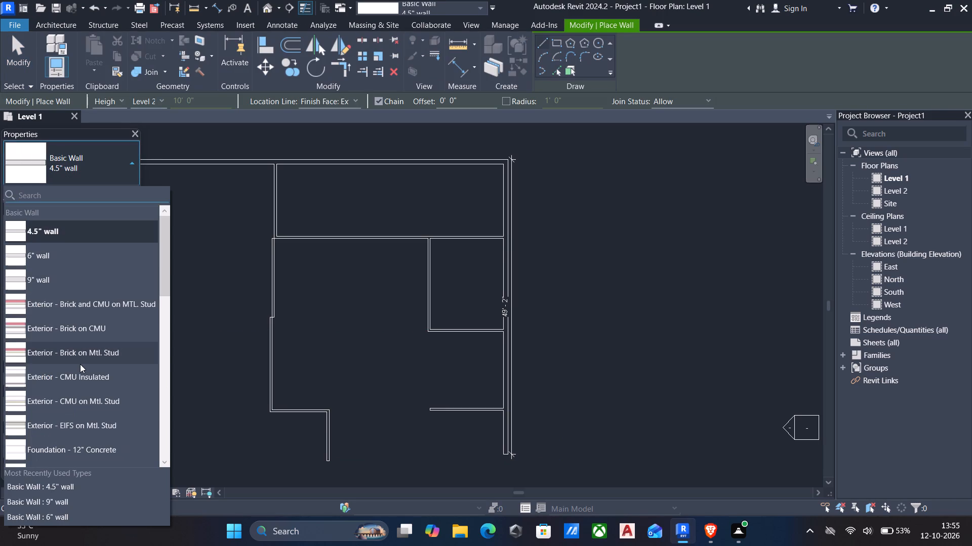
scroll(80, 364, "up", 4)
left_click(38, 280)
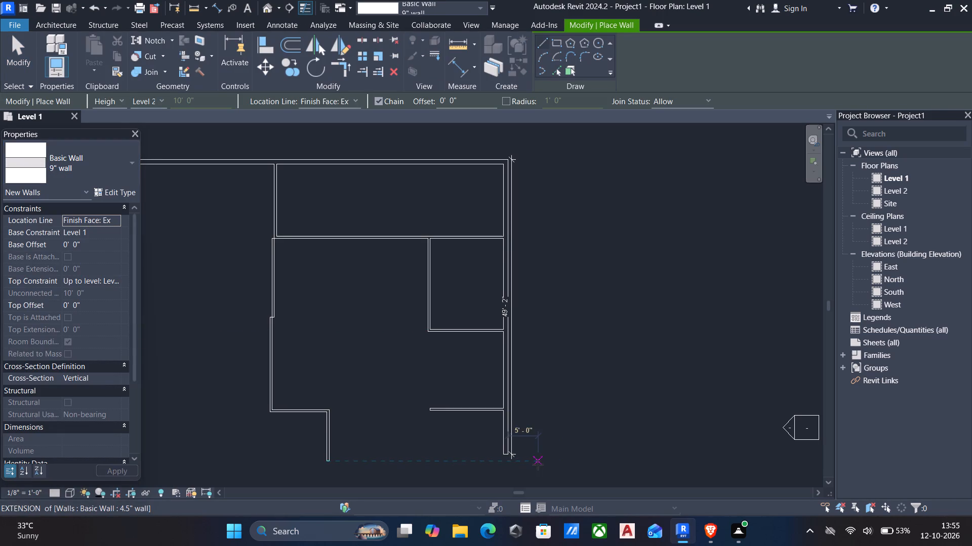
scroll(538, 465, "up", 6)
scroll(444, 463, "up", 5)
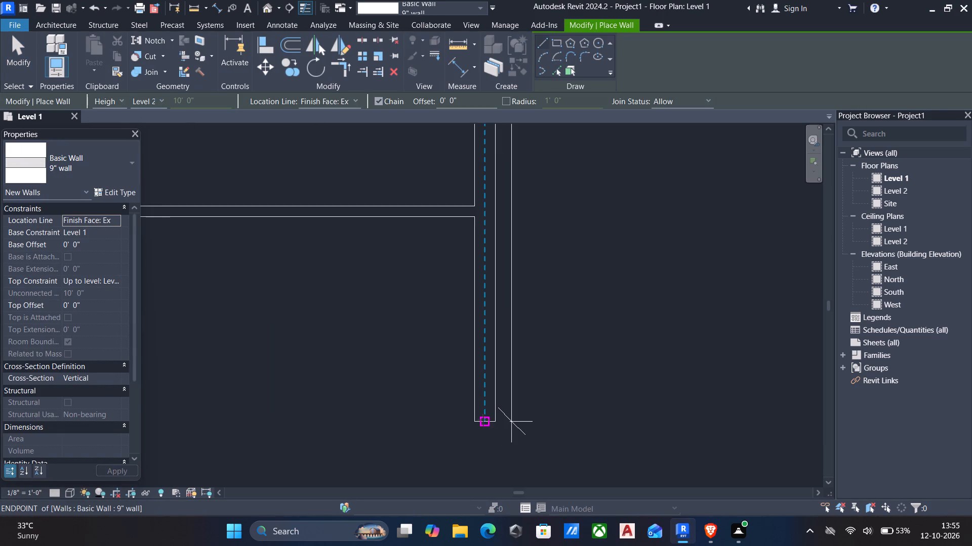
left_click(472, 422)
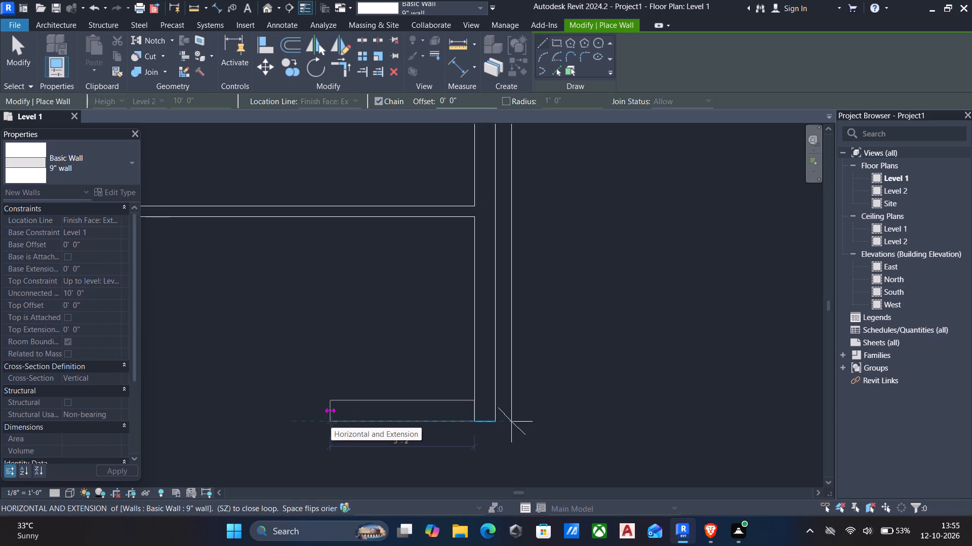
middle_click_drag(331, 422, 418, 407)
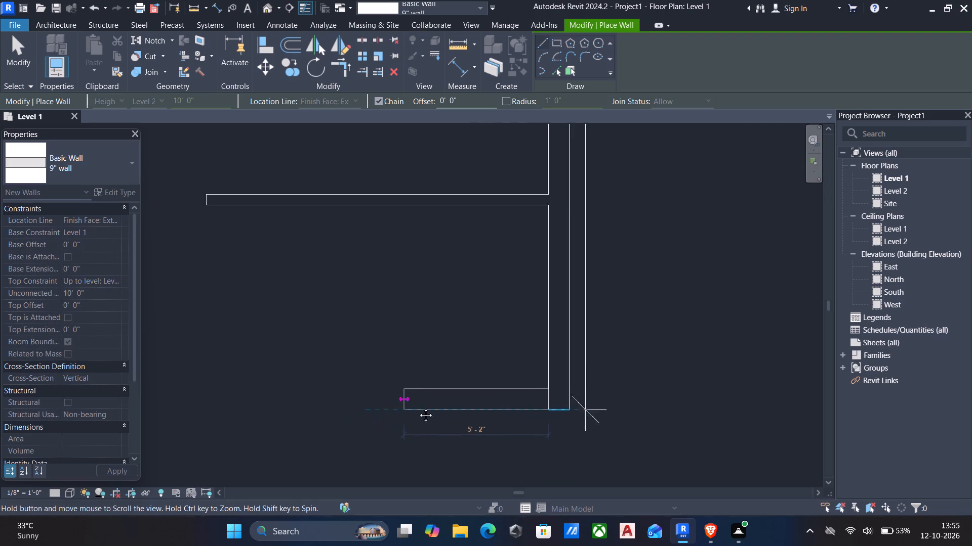
middle_click_drag(418, 407, 635, 377)
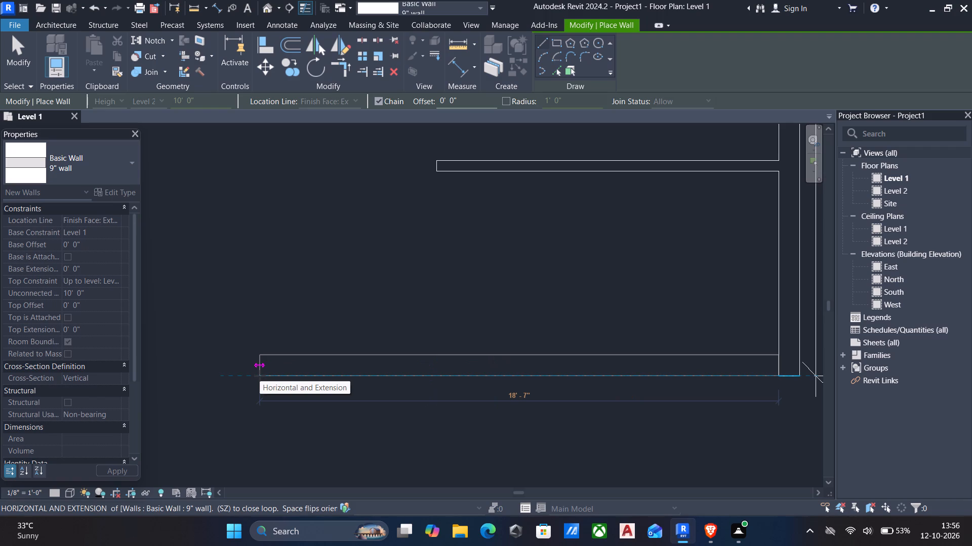
scroll(260, 376, "down", 2)
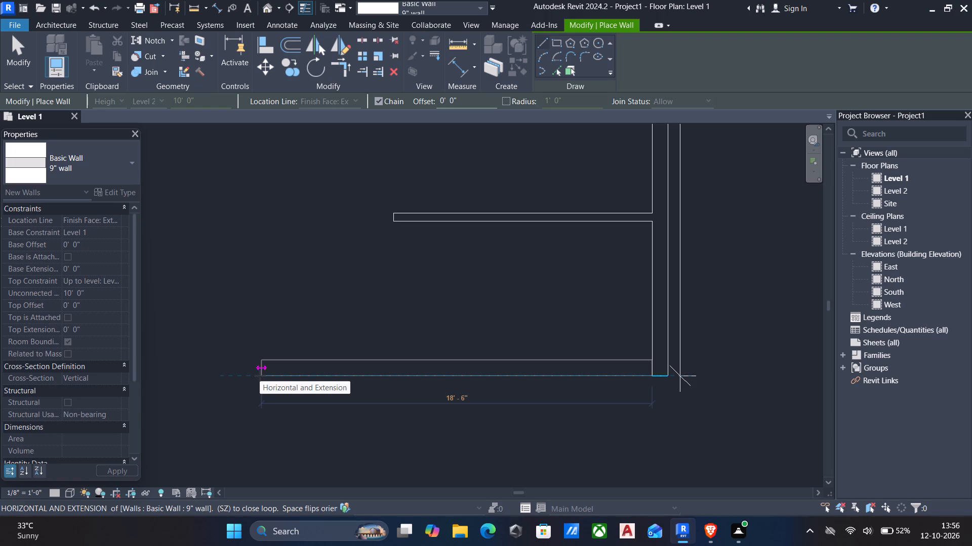
right_click_drag(260, 376, 334, 346)
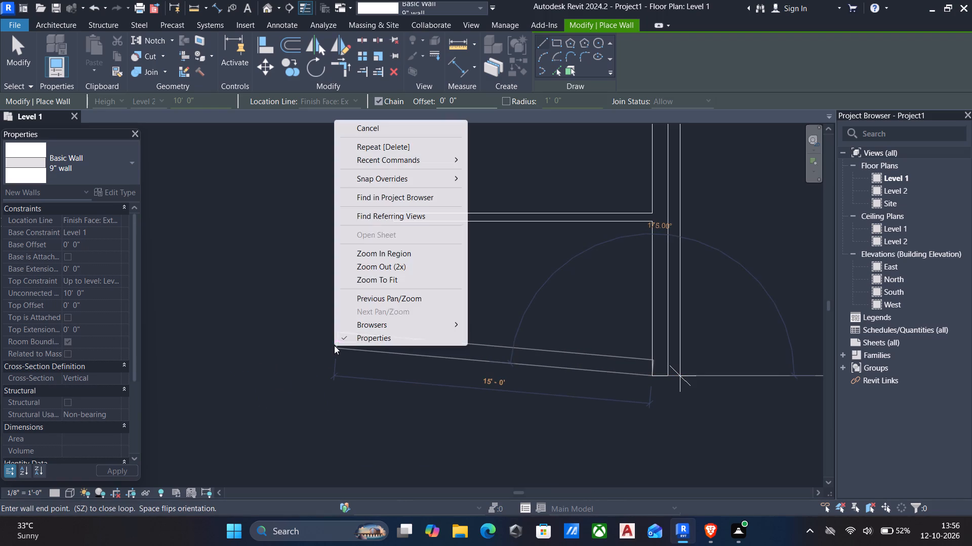
key("Escape")
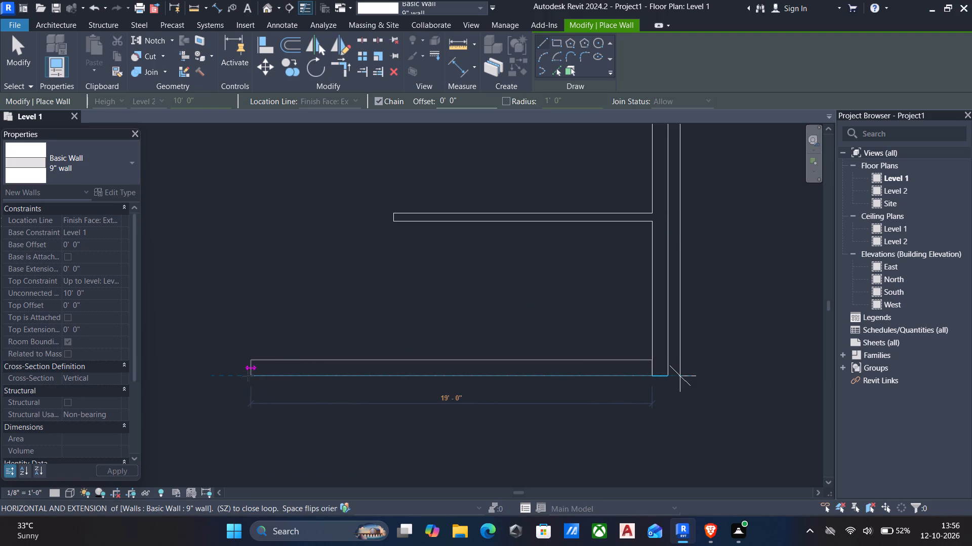
left_click(239, 375)
key("Escape")
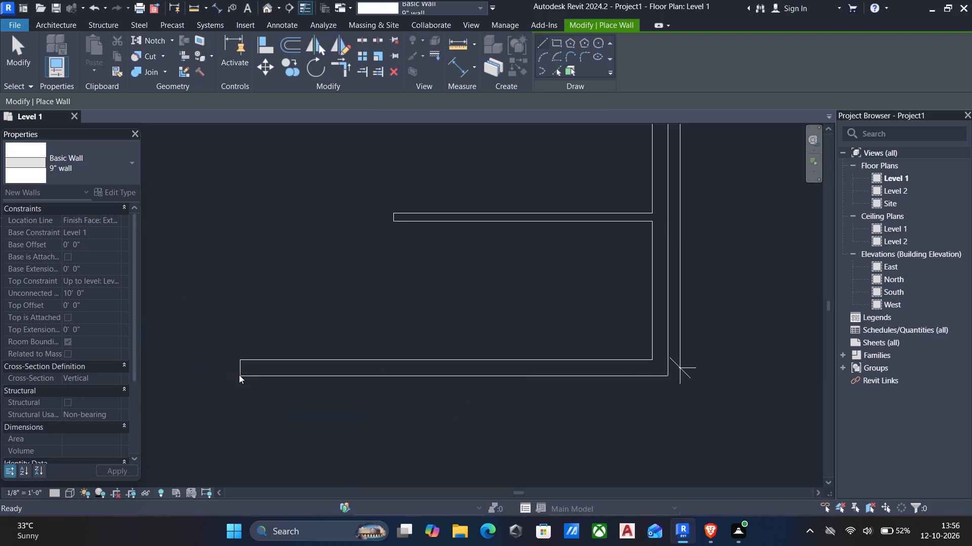
key("Escape")
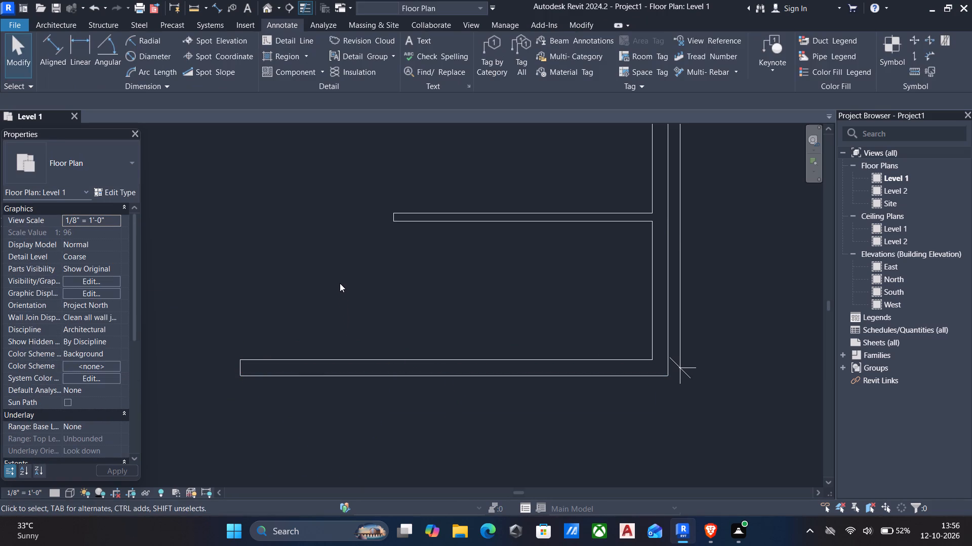
Measure the gap along the east wall's inner face between the new bottom wall and the short 4.5" wall above it.
scroll(340, 281, "down", 8)
type("dd")
scroll(443, 336, "up", 4)
scroll(438, 263, "up", 5)
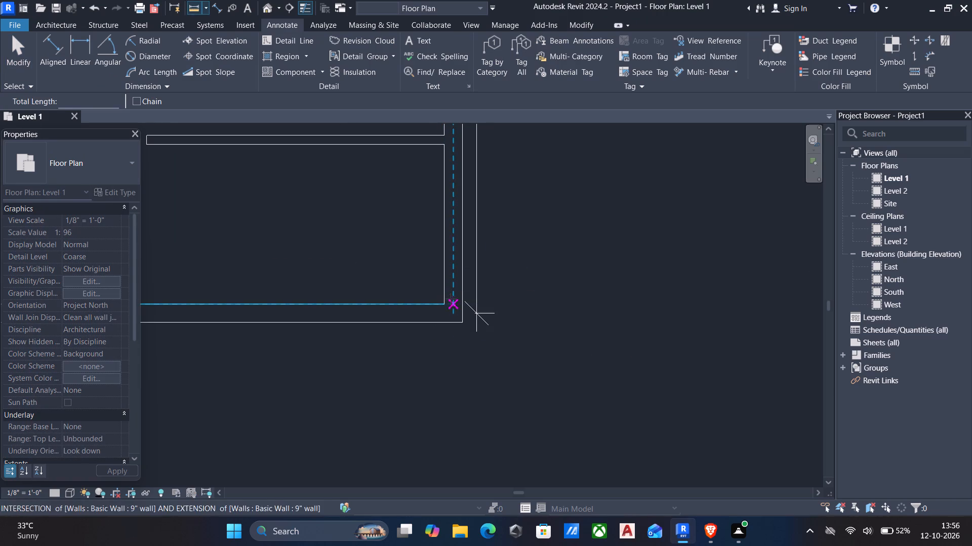
left_click(448, 302)
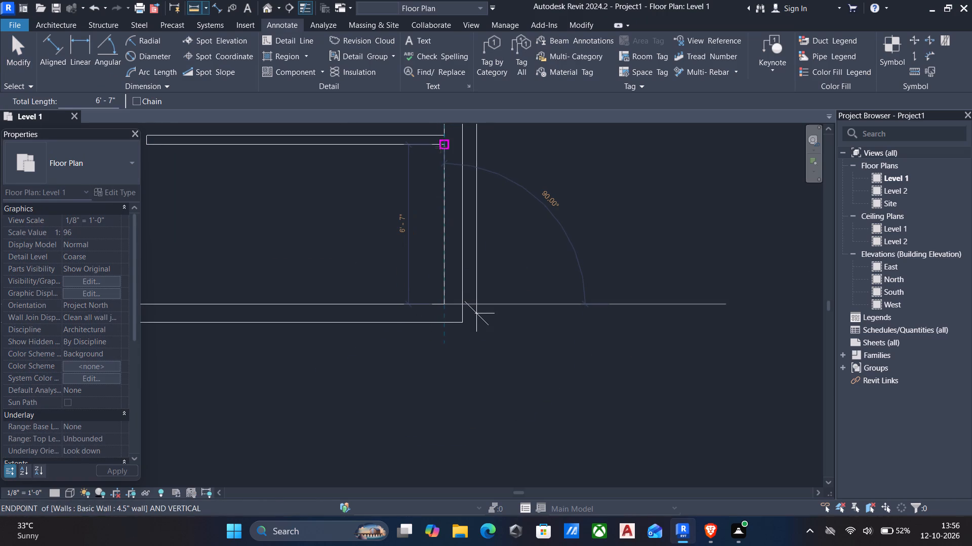
left_click(441, 147)
key("Escape")
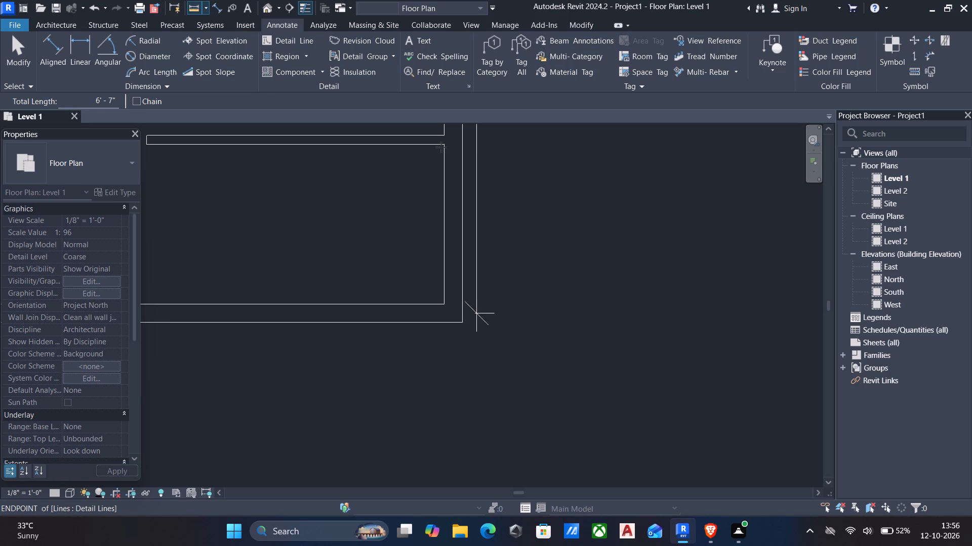
scroll(283, 205, "down", 5)
key("Escape")
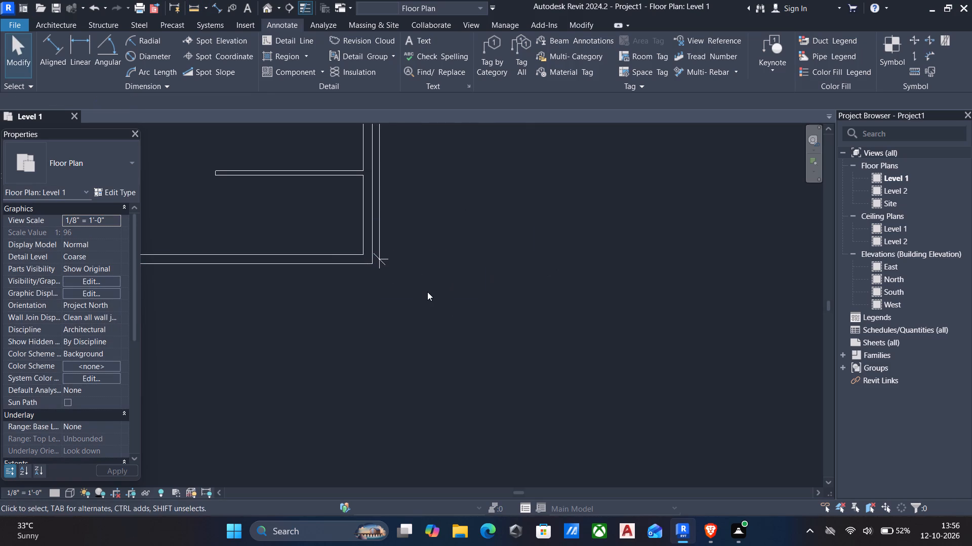
Select every 4.5" interior wall in the plan and change them all to the 6" wall type.
middle_click_drag(415, 316, 494, 382)
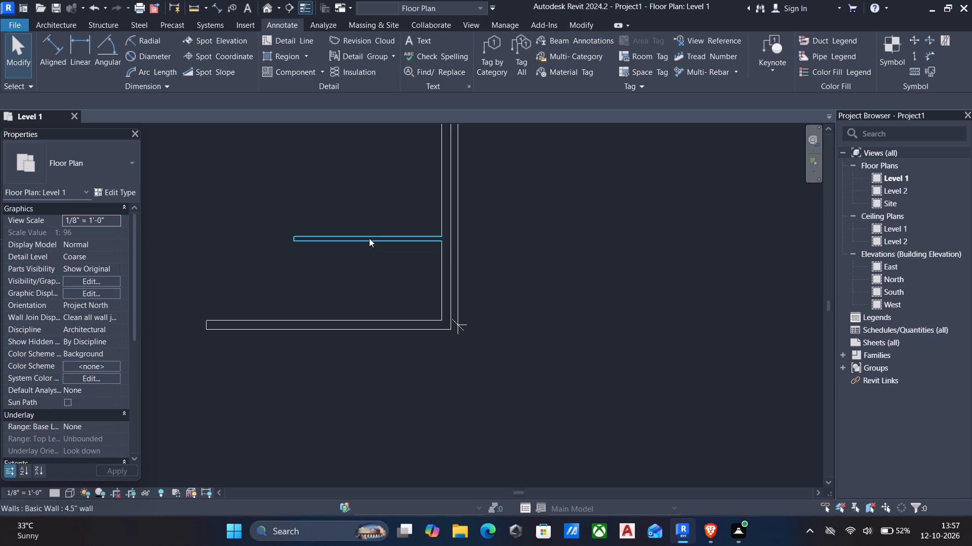
scroll(369, 238, "down", 6)
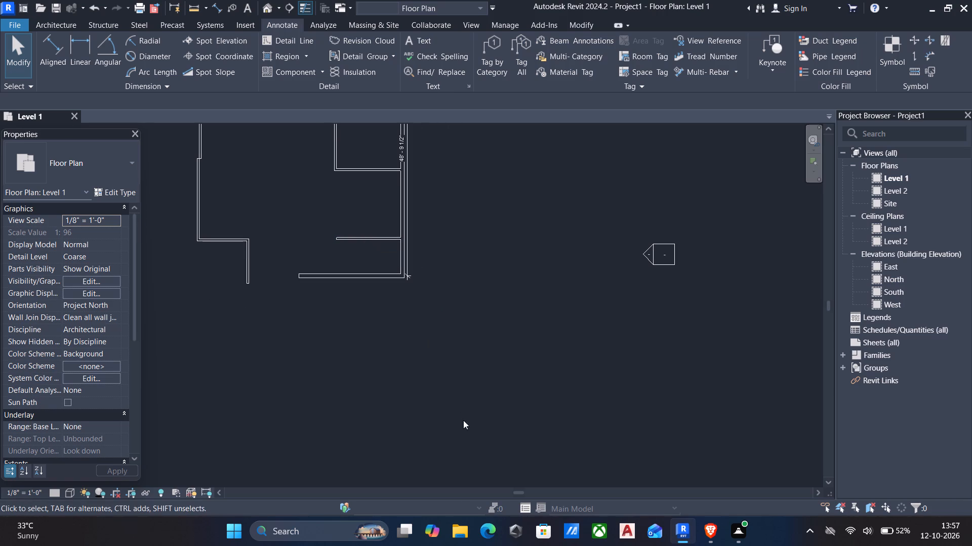
scroll(439, 309, "down", 1)
middle_click_drag(273, 230, 347, 402)
scroll(347, 402, "down", 1)
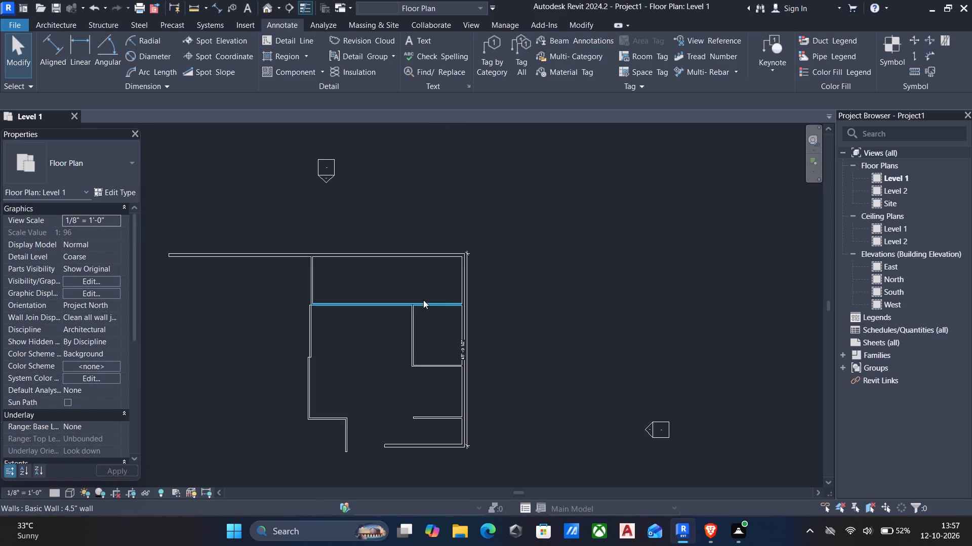
left_click(423, 300)
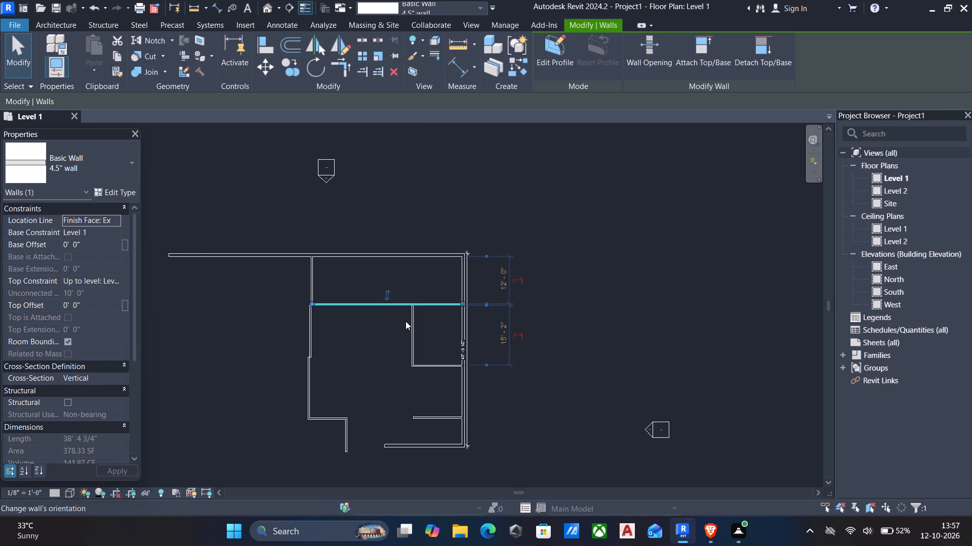
type("sa")
left_click(83, 174)
scroll(58, 244, "up", 5)
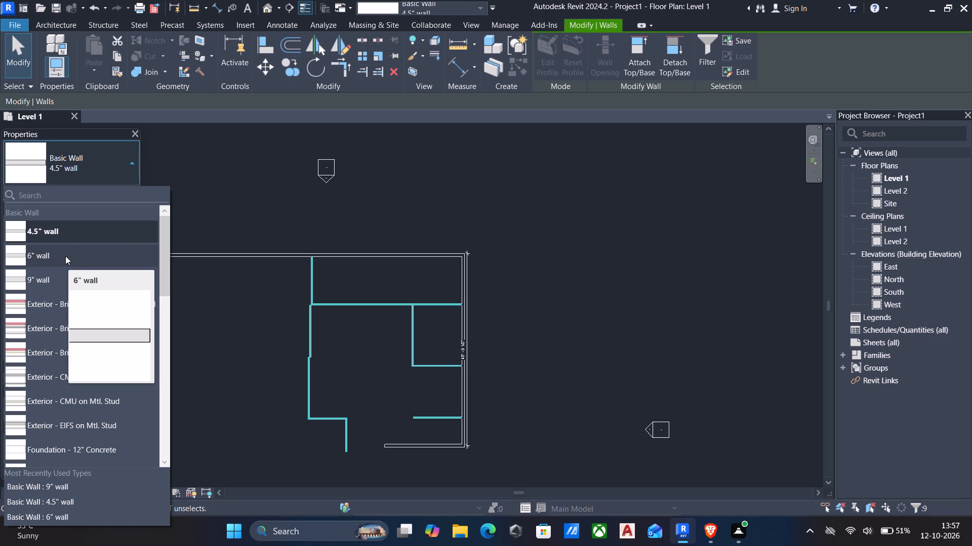
left_click(65, 256)
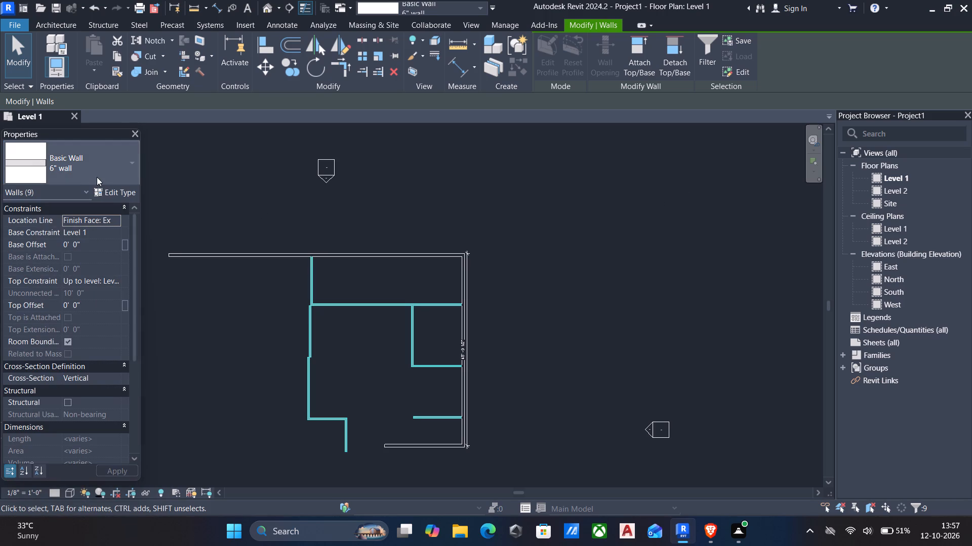
Rename the 6" wall type as 4" wall.
left_click(115, 186)
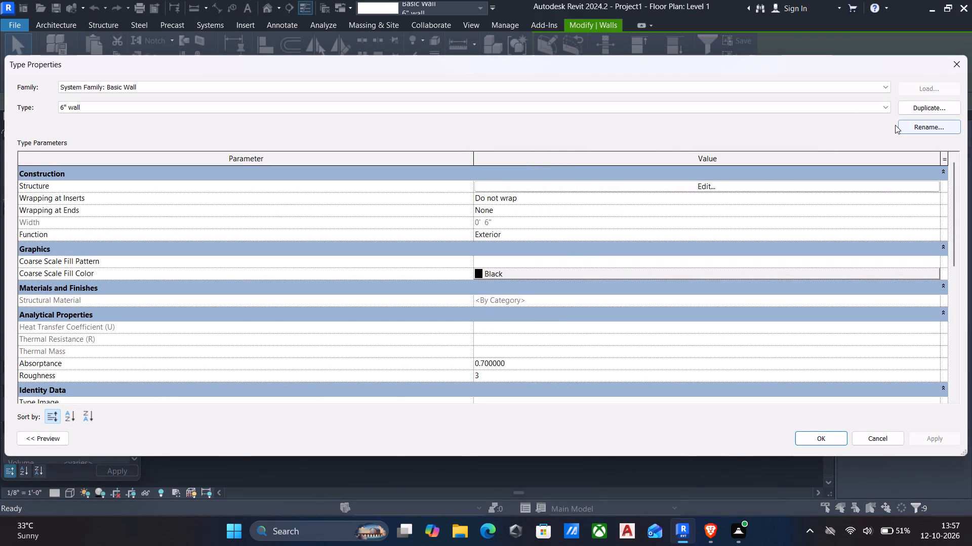
left_click(909, 125)
key("BackSpace")
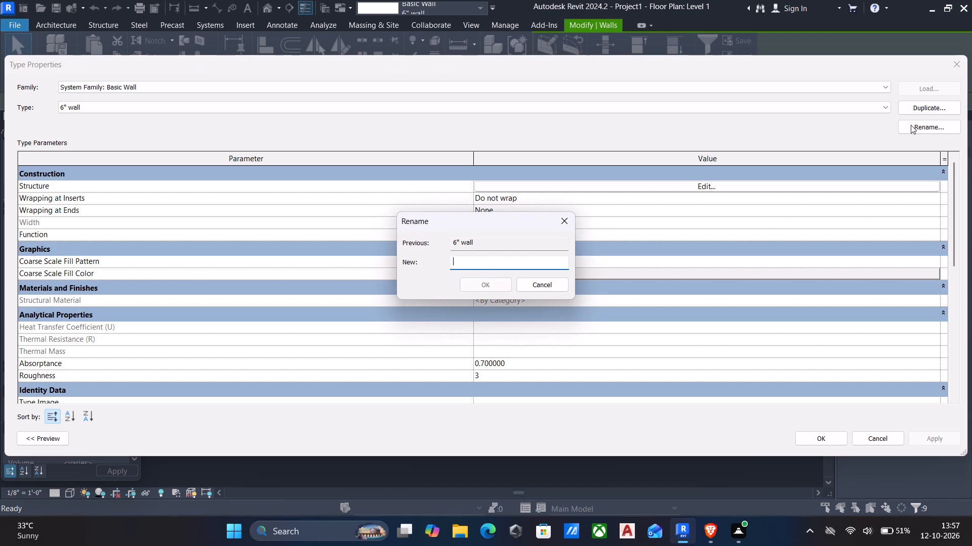
type("4\" wall")
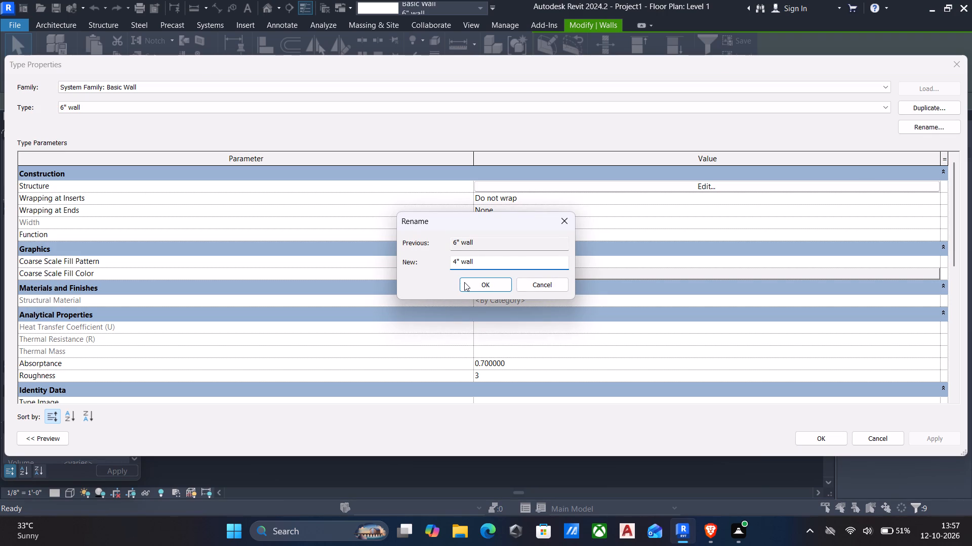
left_click(464, 282)
Set the 4" wall type's structure layer thickness to 4", unjoining any elements that cannot stay joined, and apply the type changes.
left_click(710, 188)
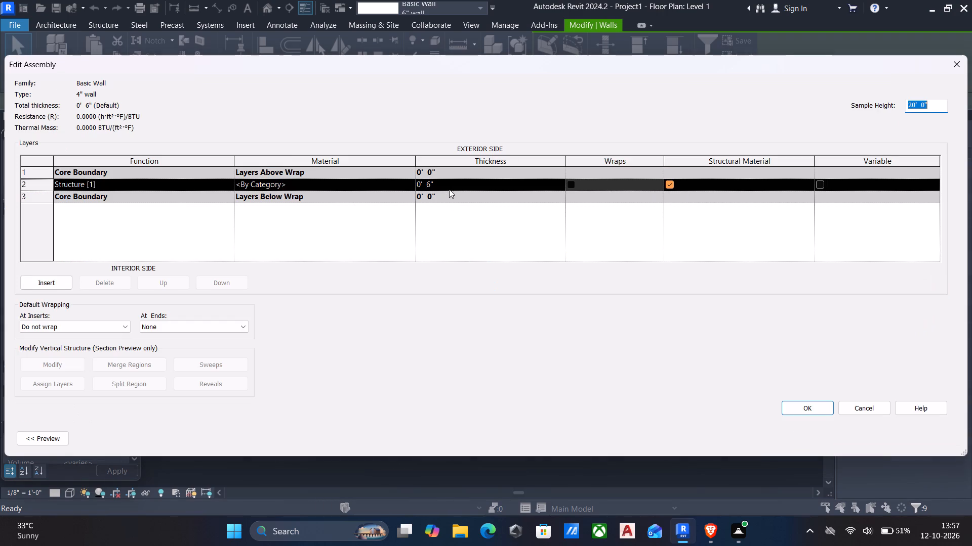
left_click(451, 187)
type("4\"")
key("space")
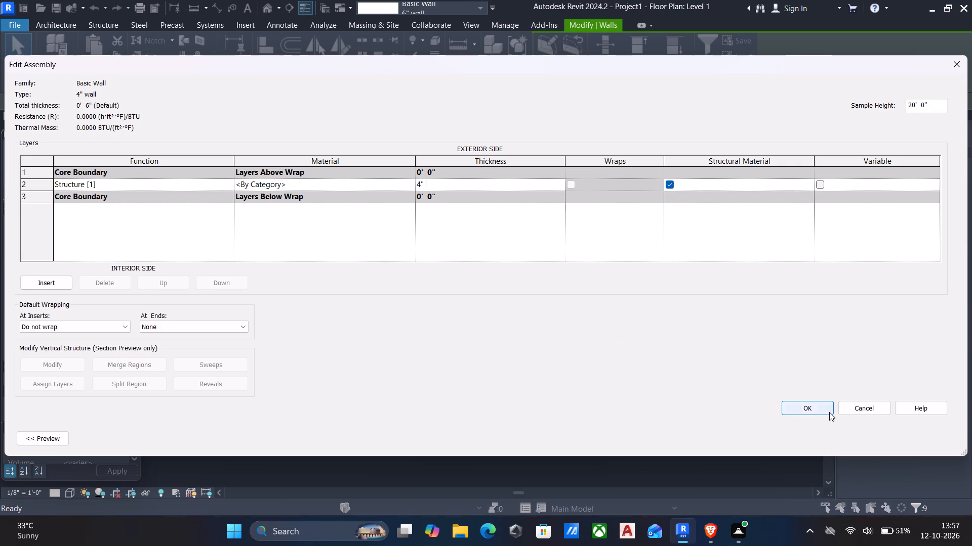
left_click(807, 406)
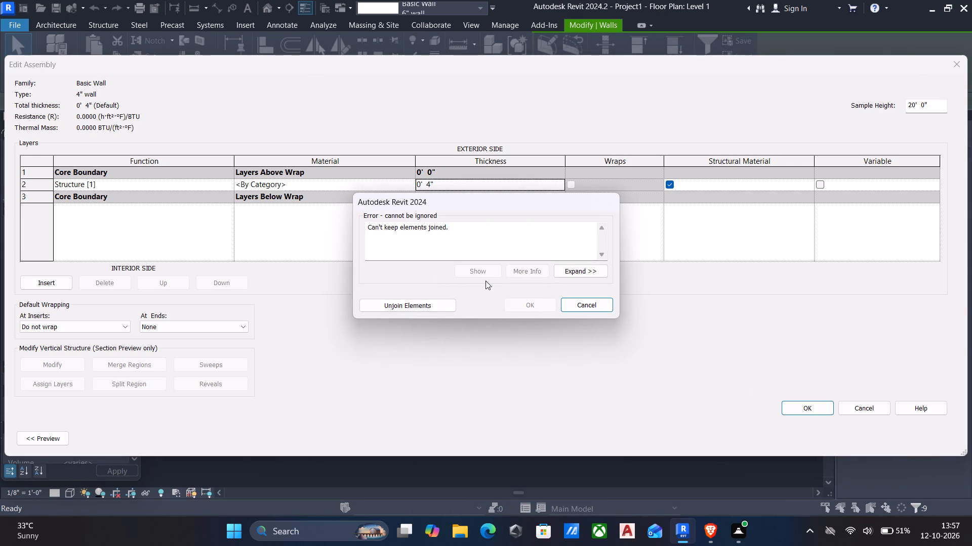
left_click(426, 306)
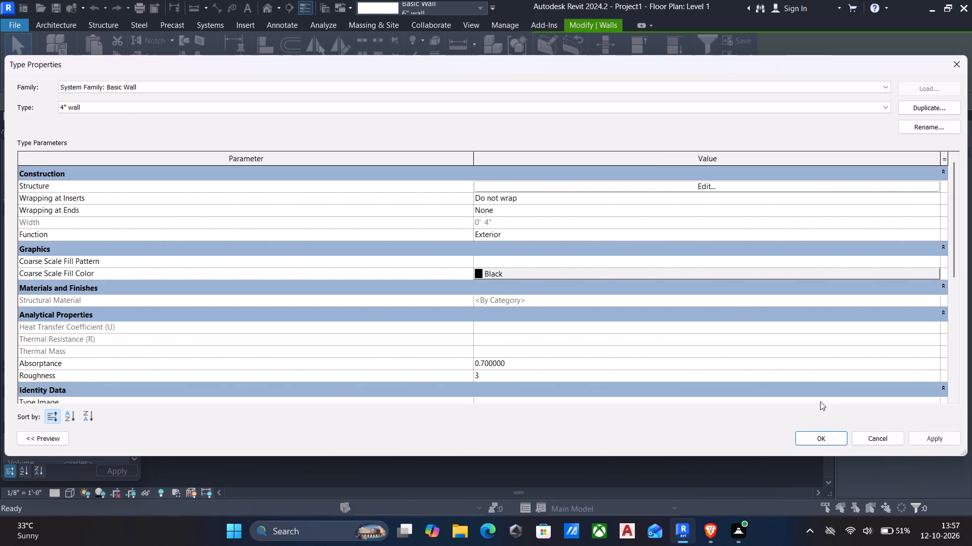
left_click(944, 432)
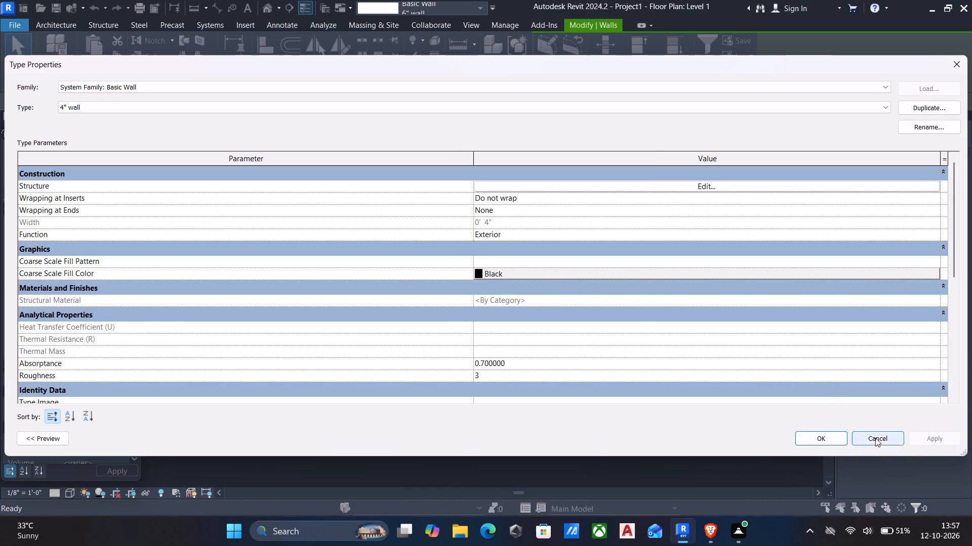
left_click(797, 437)
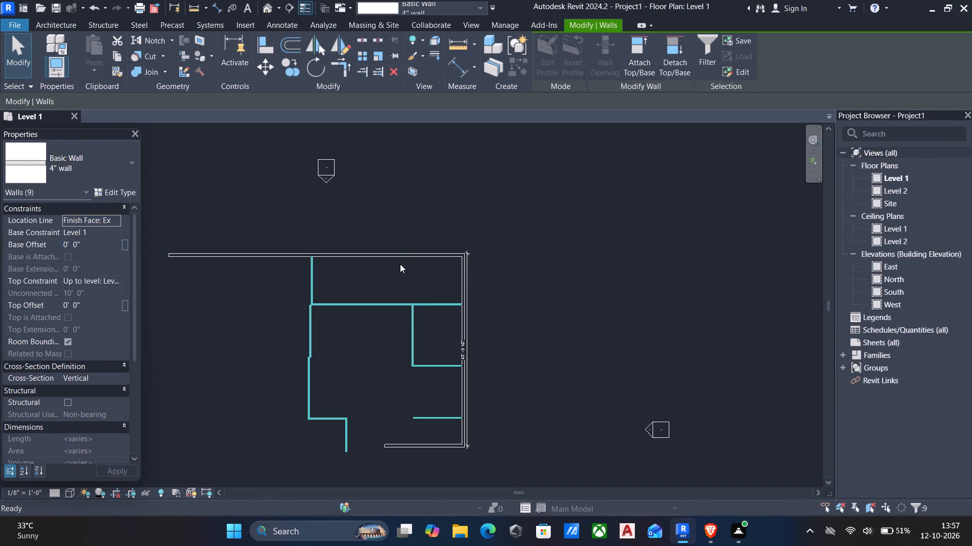
key("Escape")
Delete the middle vertical segment of the interior walls' west line, just below the top room's lower-left corner.
scroll(304, 321, "up", 4)
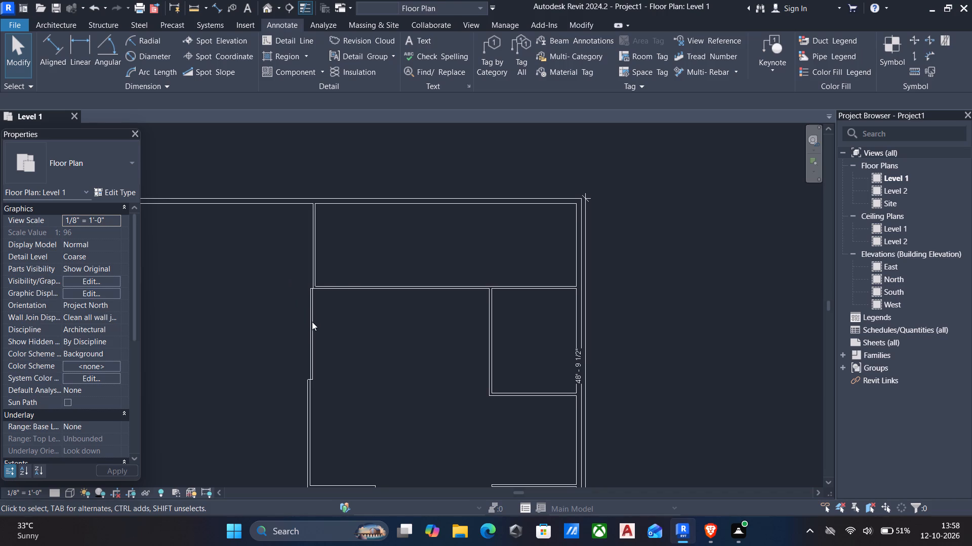
left_click(312, 323)
key("Delete")
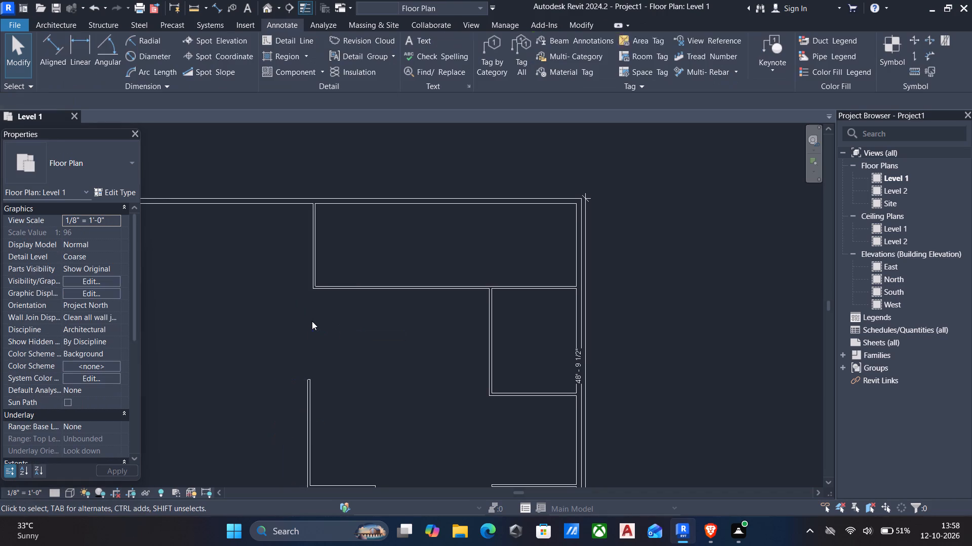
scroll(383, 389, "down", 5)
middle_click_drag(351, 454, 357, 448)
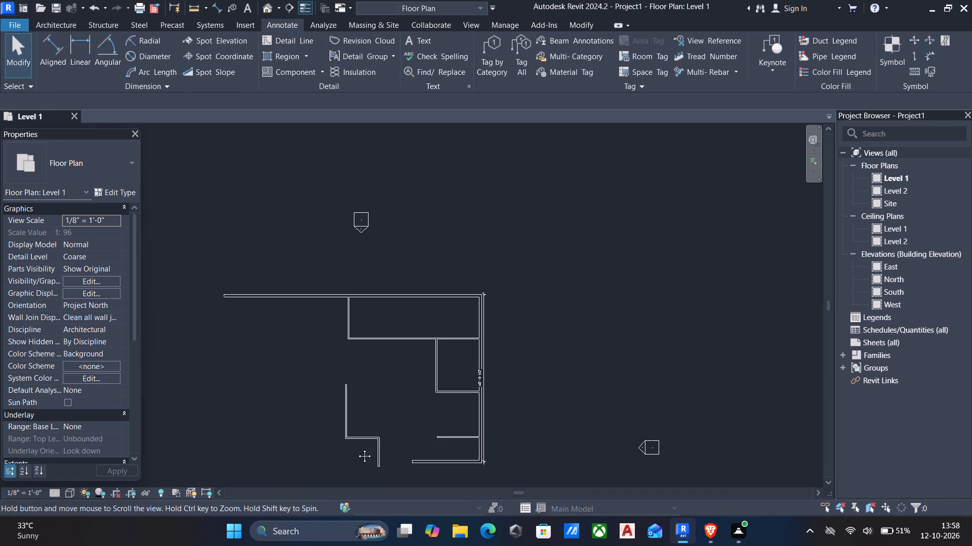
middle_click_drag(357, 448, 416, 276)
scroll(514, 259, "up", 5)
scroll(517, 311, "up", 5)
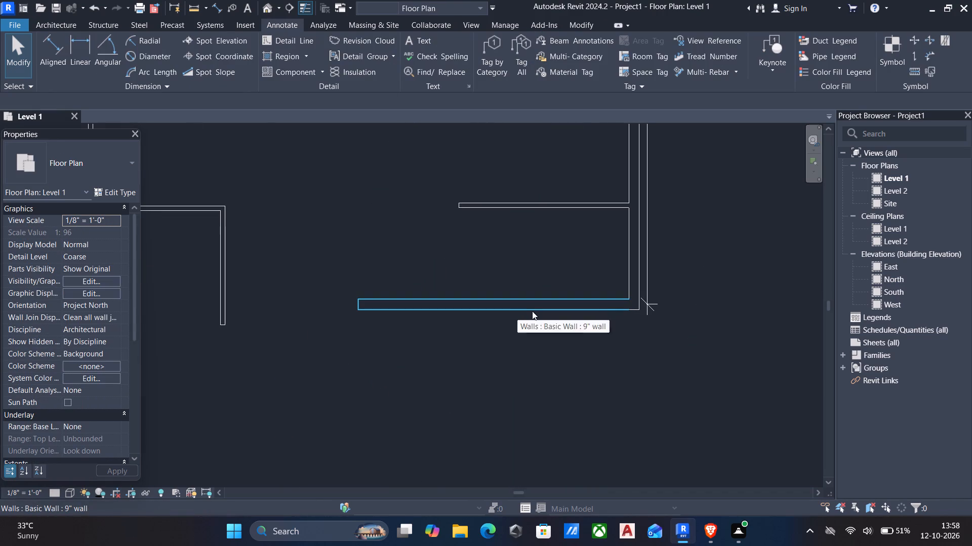
Measure the full outer length of the east exterior wall between its top and bottom corners.
middle_click_drag(541, 311, 478, 349)
scroll(478, 349, "down", 4)
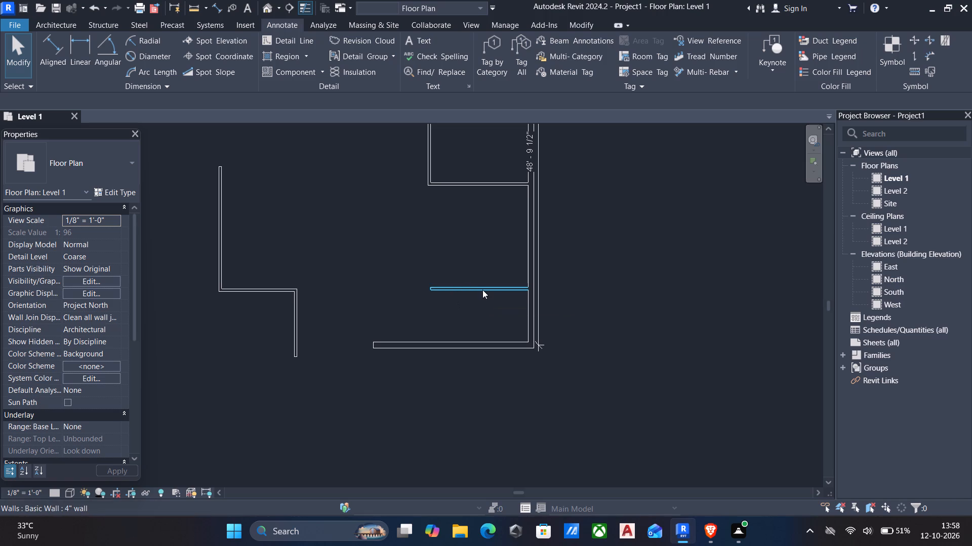
scroll(546, 374, "down", 2)
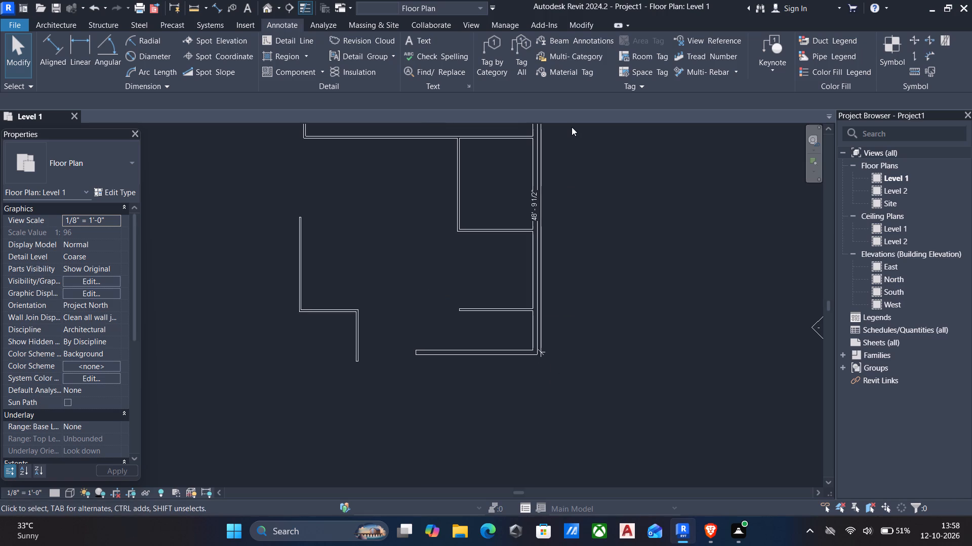
middle_click_drag(433, 197, 490, 318)
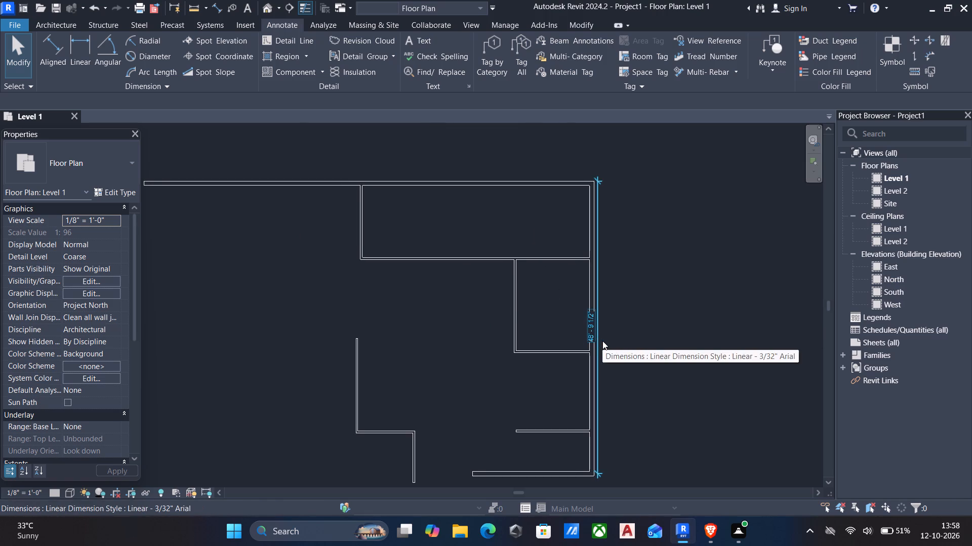
type("dd")
scroll(572, 214, "up", 6)
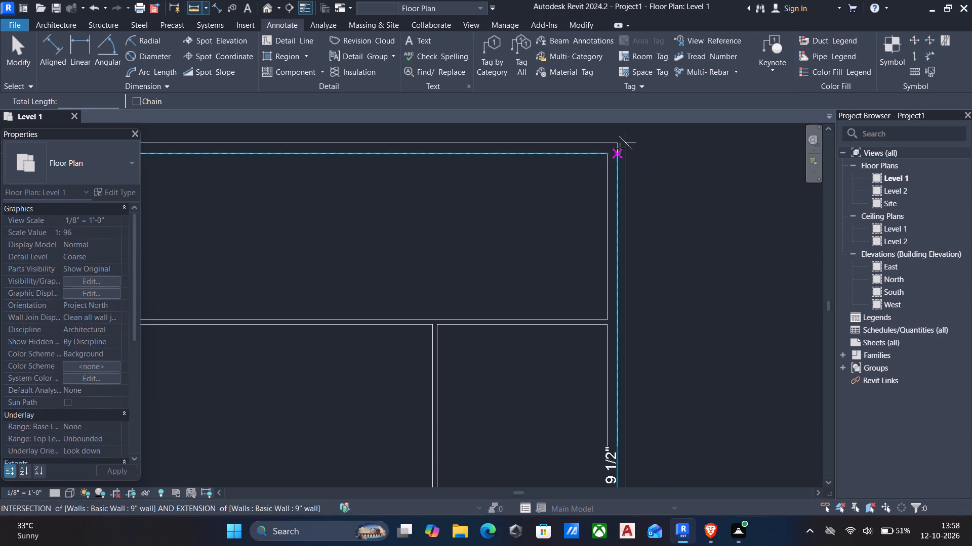
left_click(619, 147)
scroll(604, 329, "down", 7)
middle_click_drag(603, 369, 590, 165)
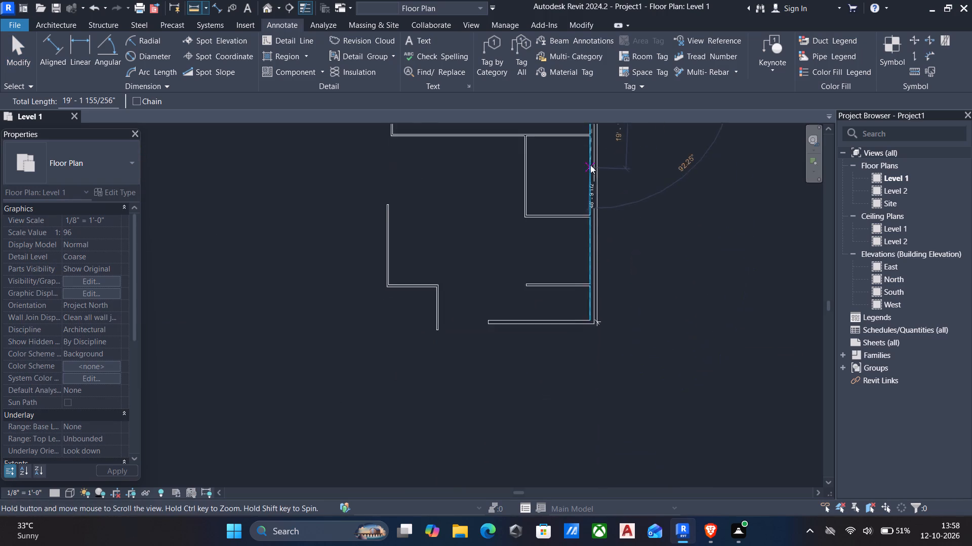
scroll(589, 201, "up", 6)
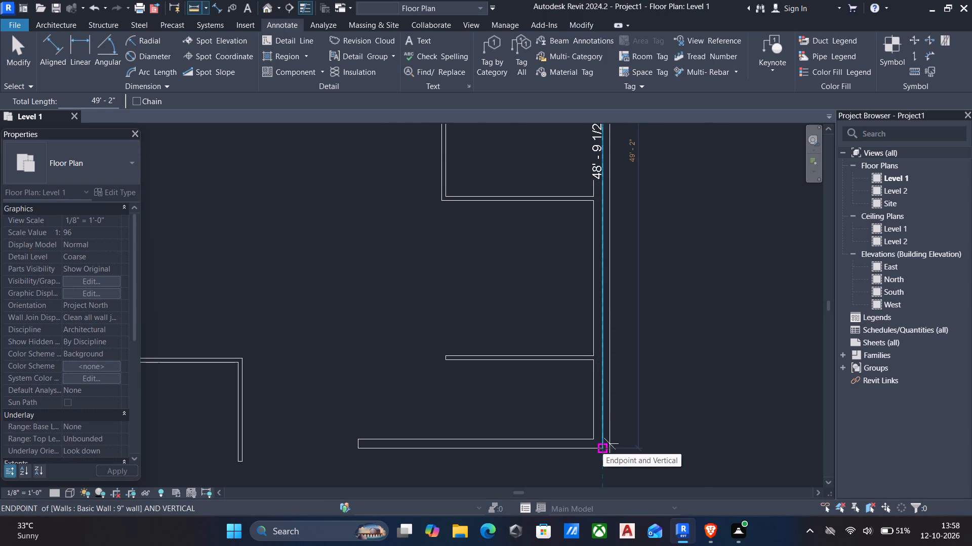
key("Escape")
key("Escape")
Delete the existing linear dimension that runs alongside the east exterior wall.
left_click(606, 420)
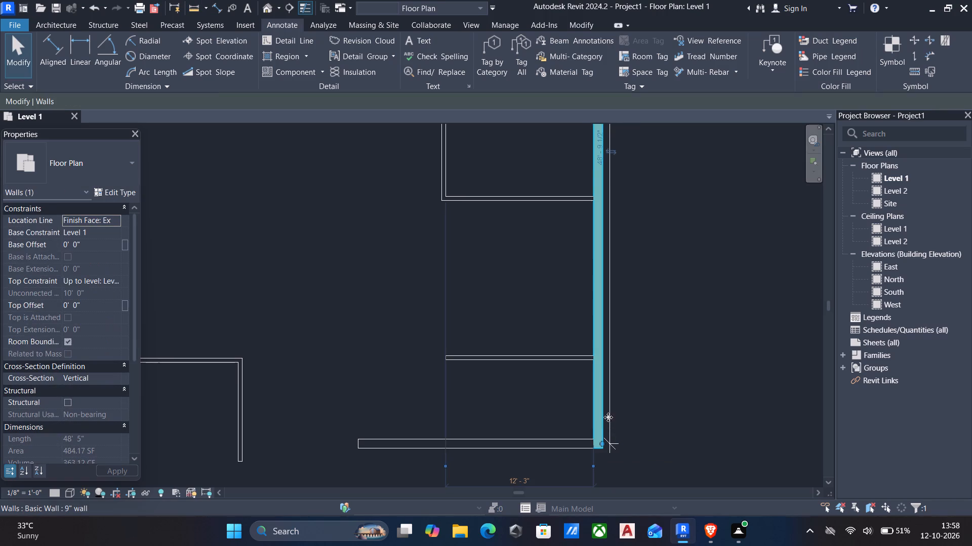
key("Escape")
left_click(615, 415)
key("Delete")
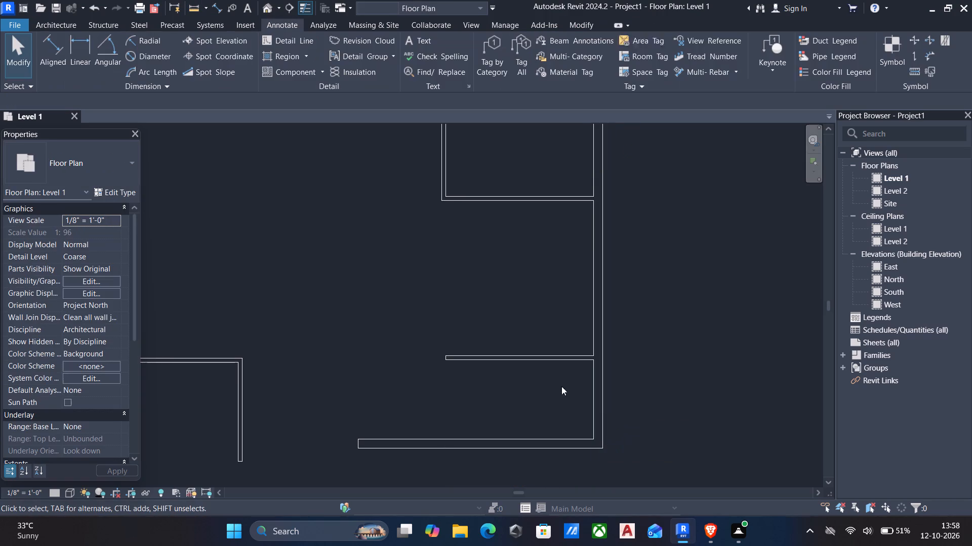
Place a vertical linear dimension between the outer corners of the east exterior wall, offset outside the building.
left_click(74, 35)
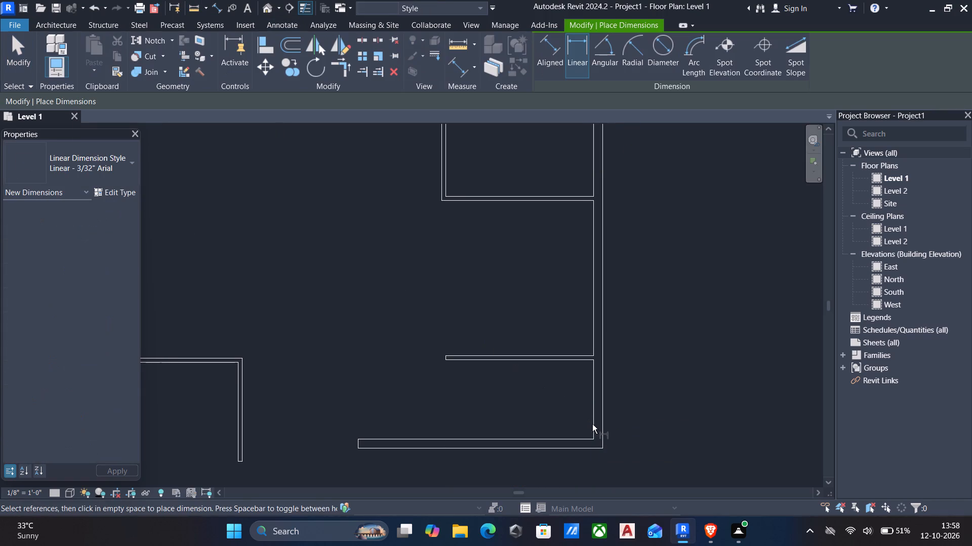
left_click(603, 445)
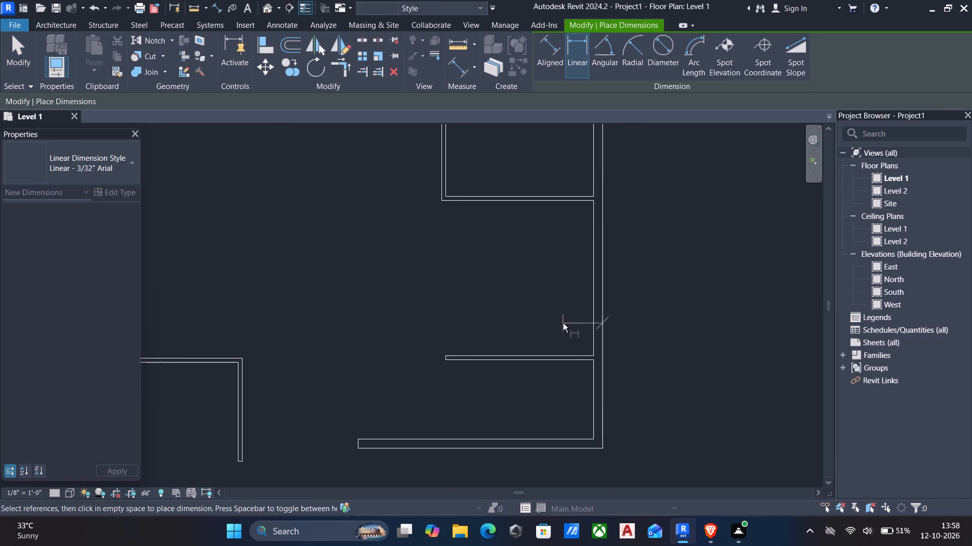
scroll(563, 323, "down", 1)
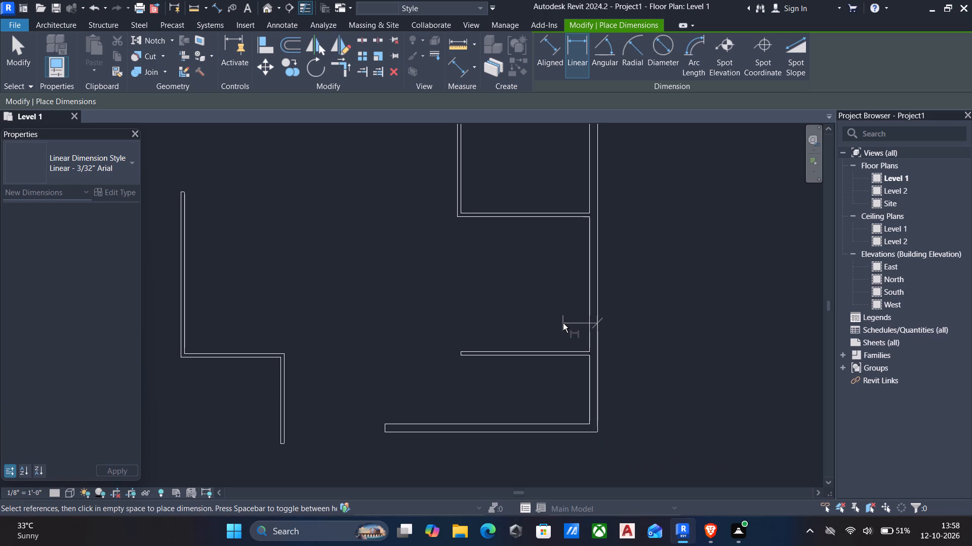
scroll(459, 241, "down", 2)
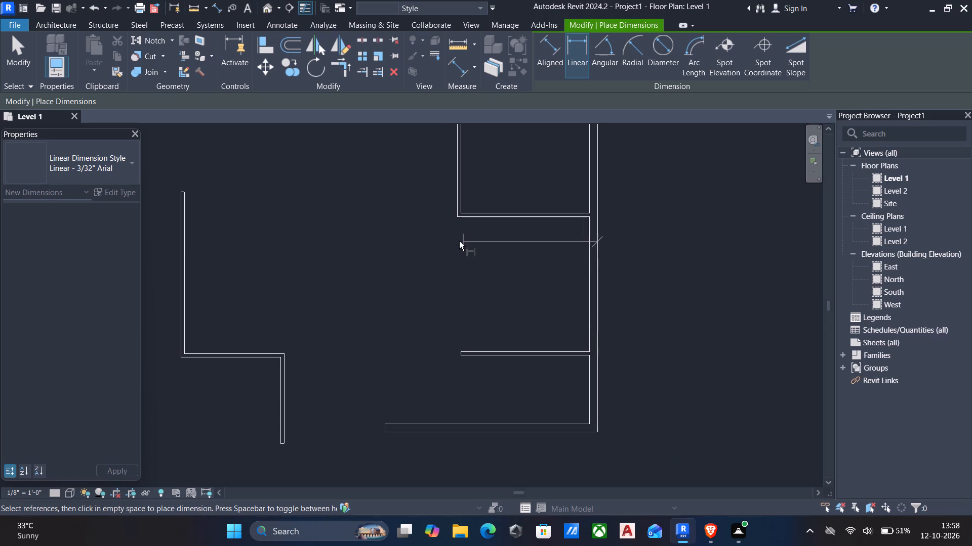
scroll(459, 241, "down", 2)
middle_click_drag(451, 290, 452, 295)
middle_click_drag(452, 299, 518, 462)
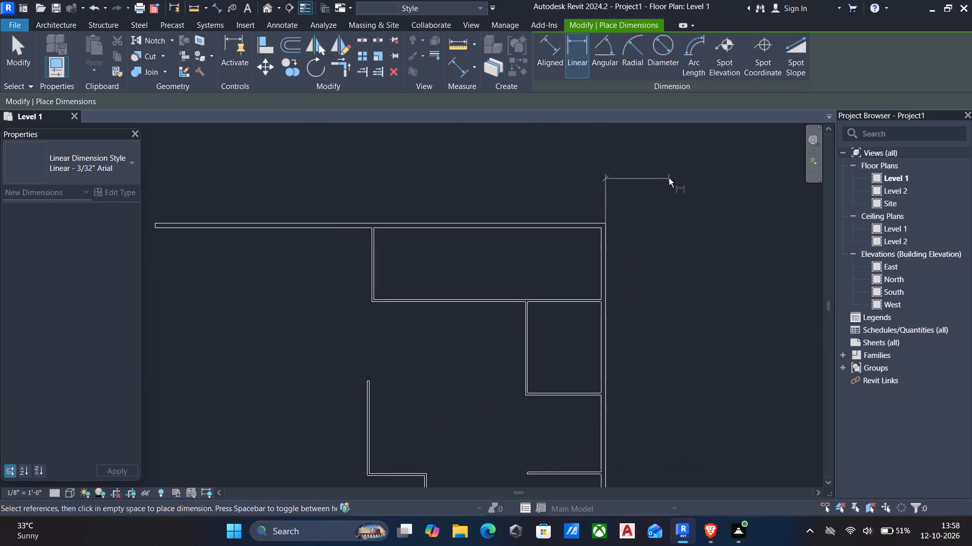
scroll(628, 224, "up", 11)
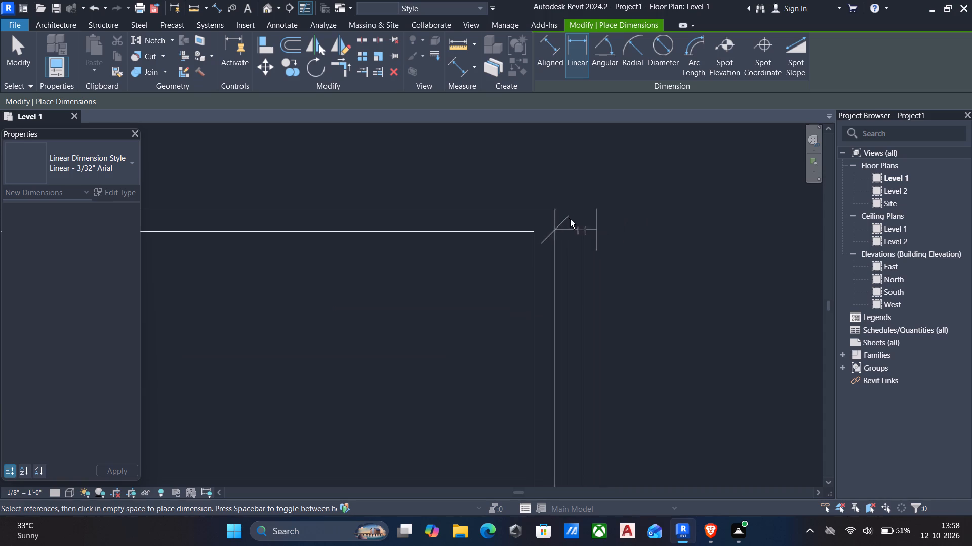
left_click(555, 211)
scroll(582, 219, "down", 5)
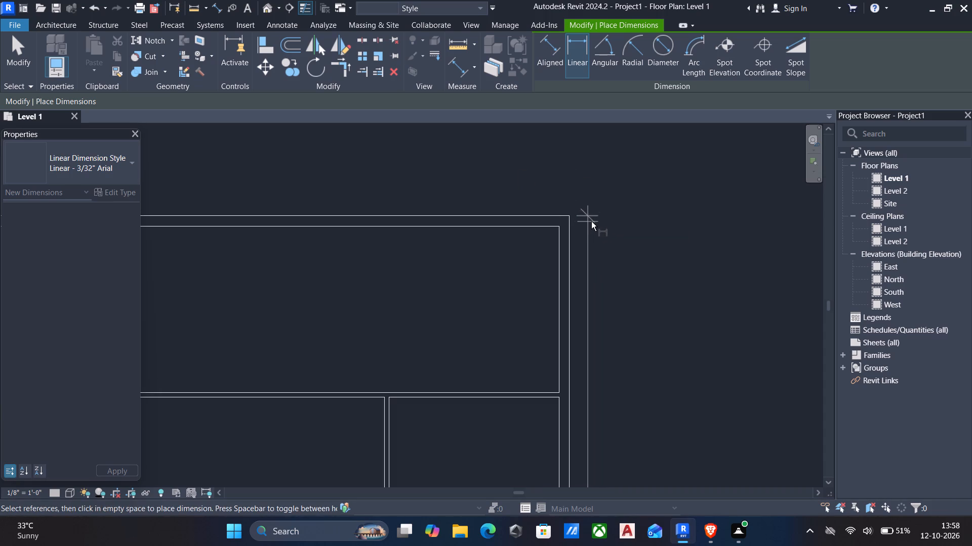
scroll(594, 221, "down", 1)
left_click(644, 236)
scroll(584, 272, "down", 5)
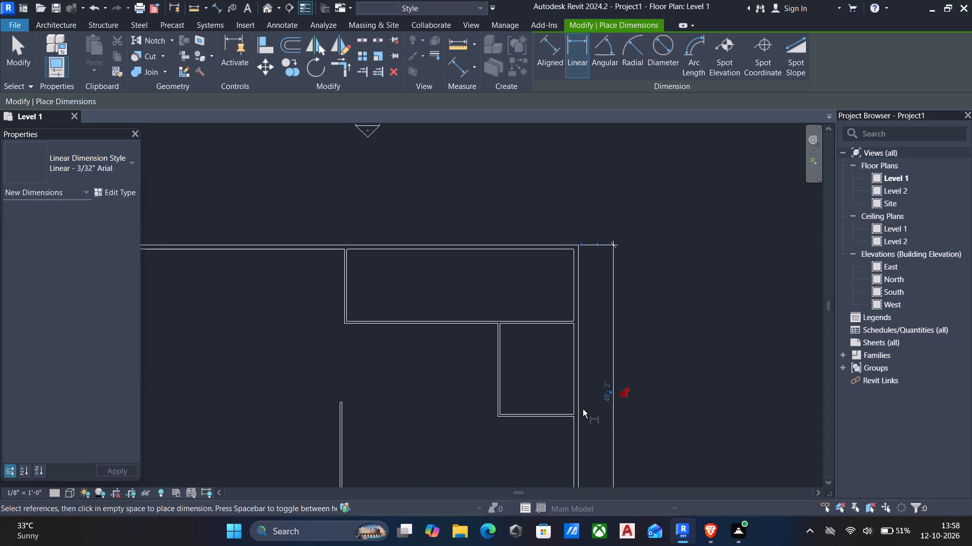
key("Escape")
scroll(568, 402, "down", 1)
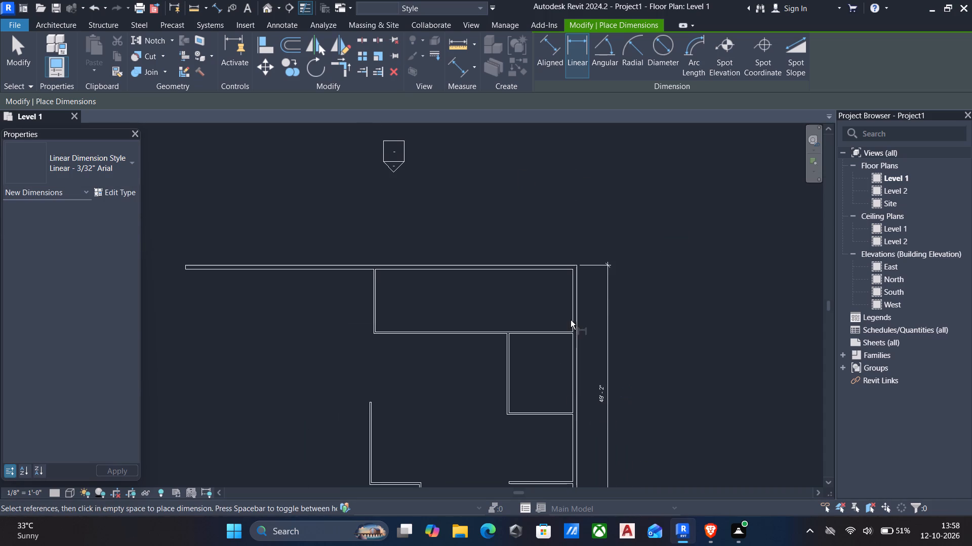
key("Escape")
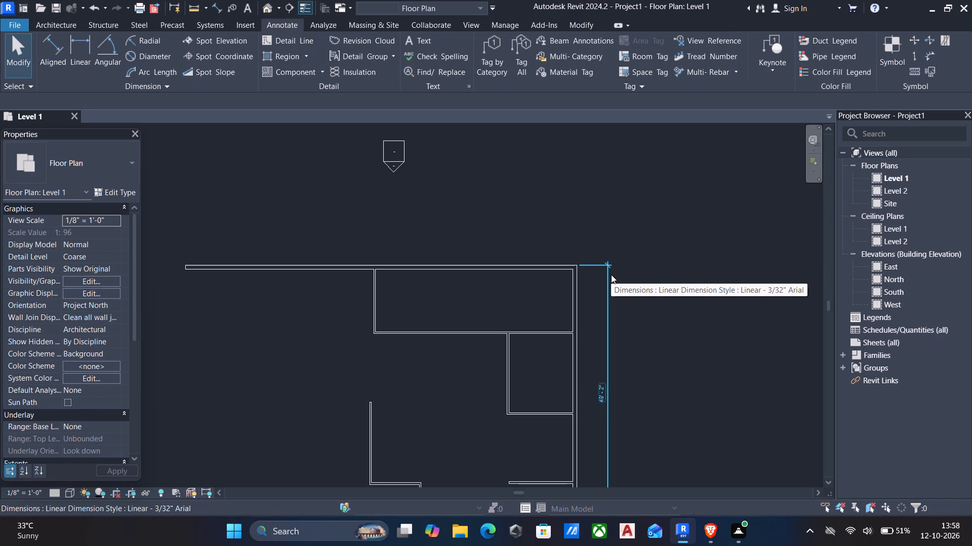
Measure the top room's inside depth along the east wall, from its lower partition to the north exterior wall.
scroll(412, 367, "down", 2)
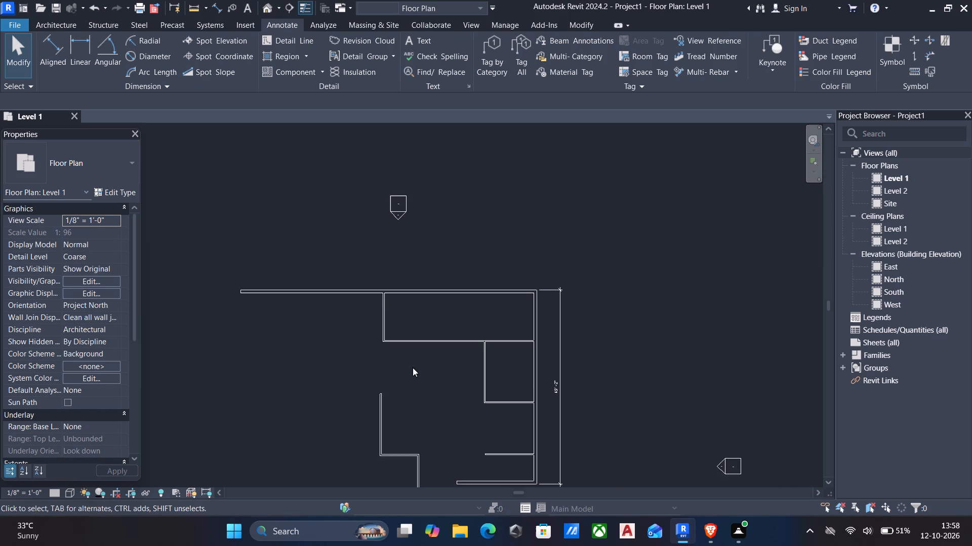
middle_click_drag(314, 395, 340, 324)
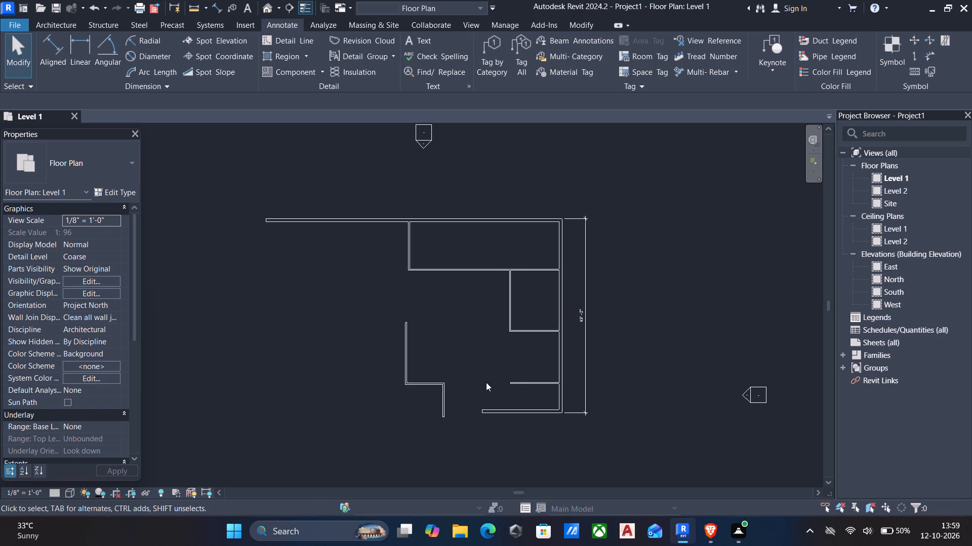
left_click(524, 386)
key("Escape")
type("dd")
scroll(574, 259, "up", 4)
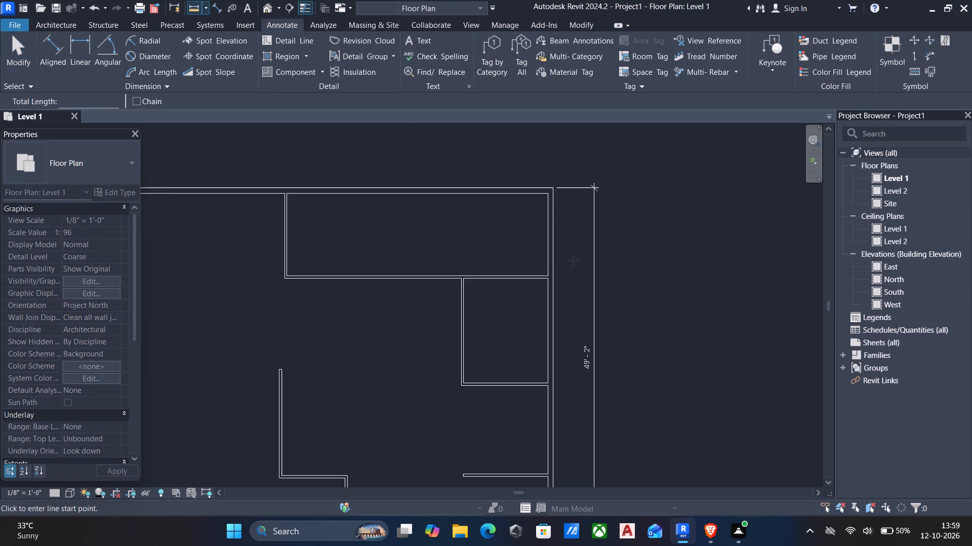
left_click(546, 272)
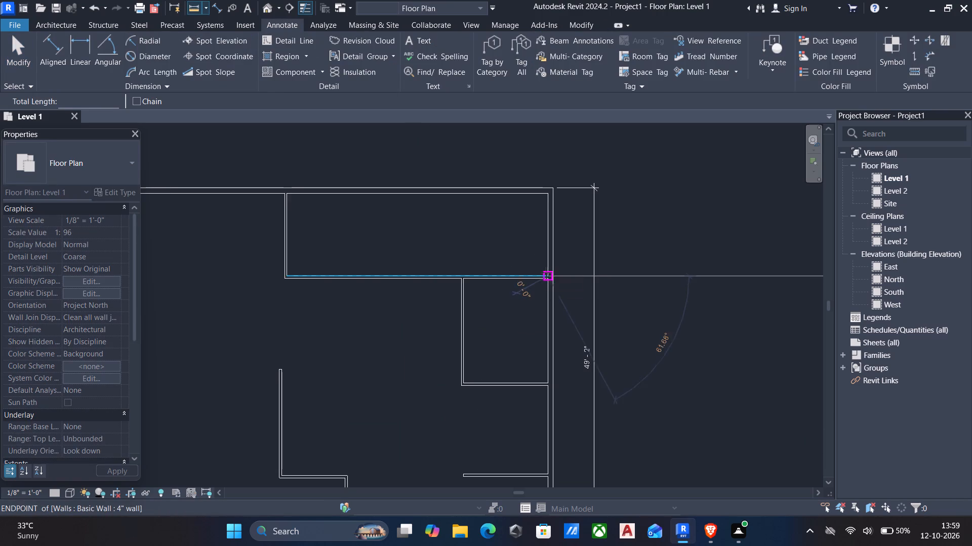
left_click(548, 193)
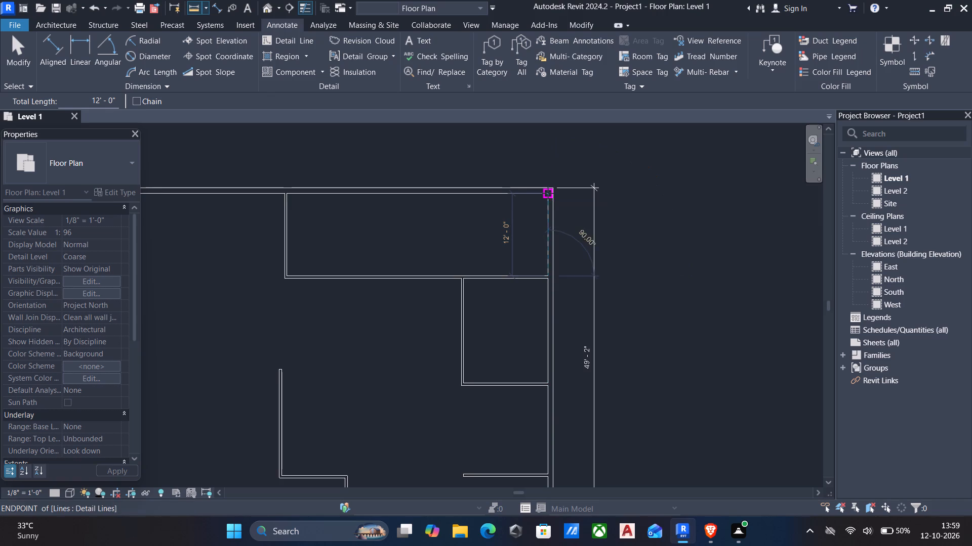
key("Escape")
Measure the middle east room's inside depth along the east wall, between its upper and lower partitions.
scroll(556, 283, "up", 5)
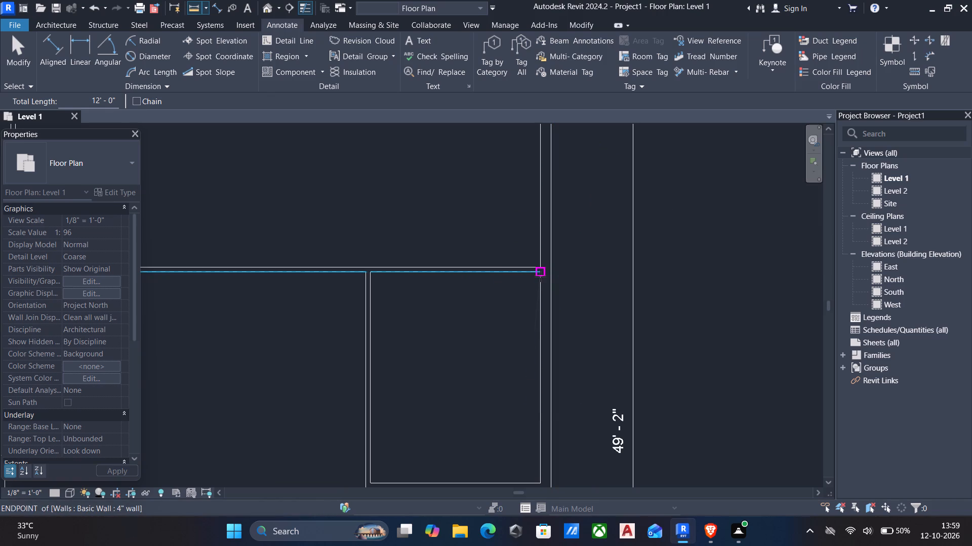
left_click(540, 276)
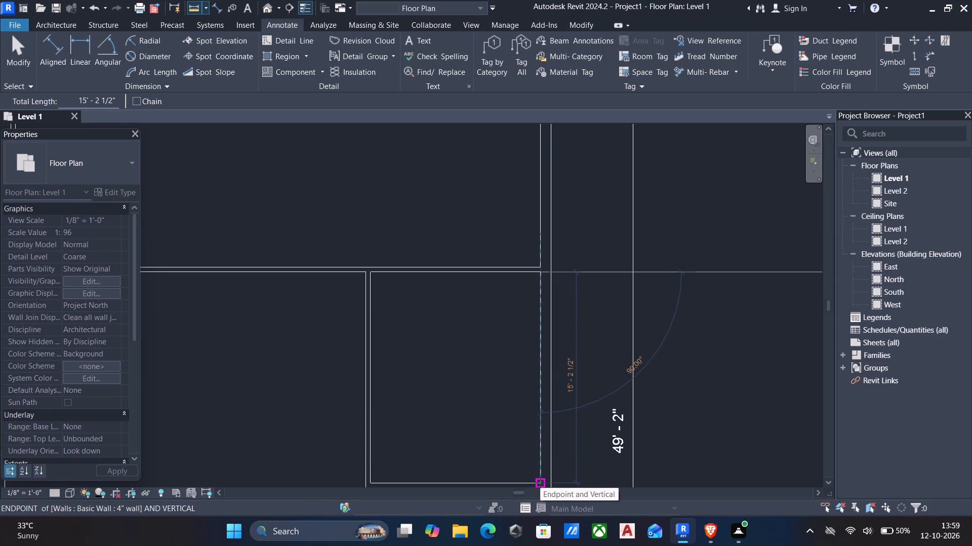
middle_click_drag(540, 478, 537, 425)
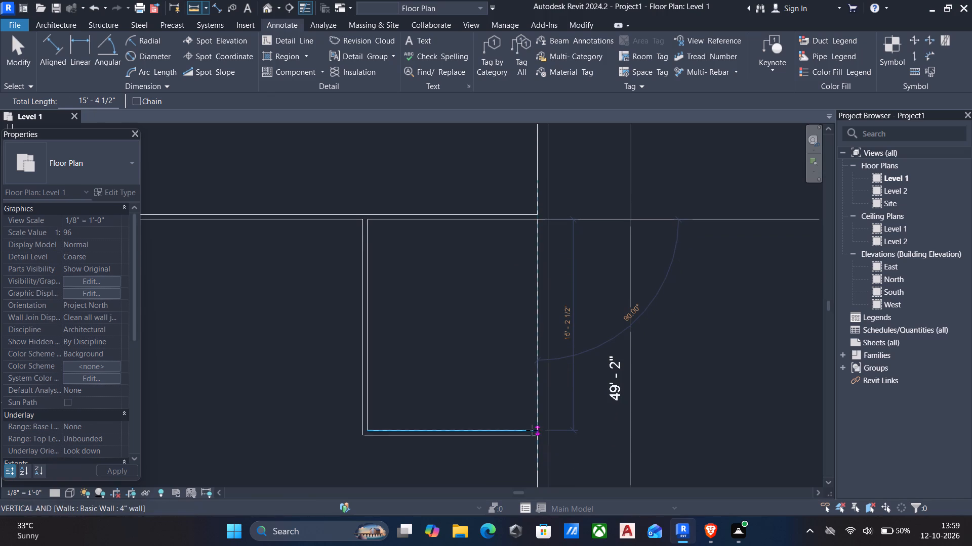
left_click(534, 426)
key("Escape")
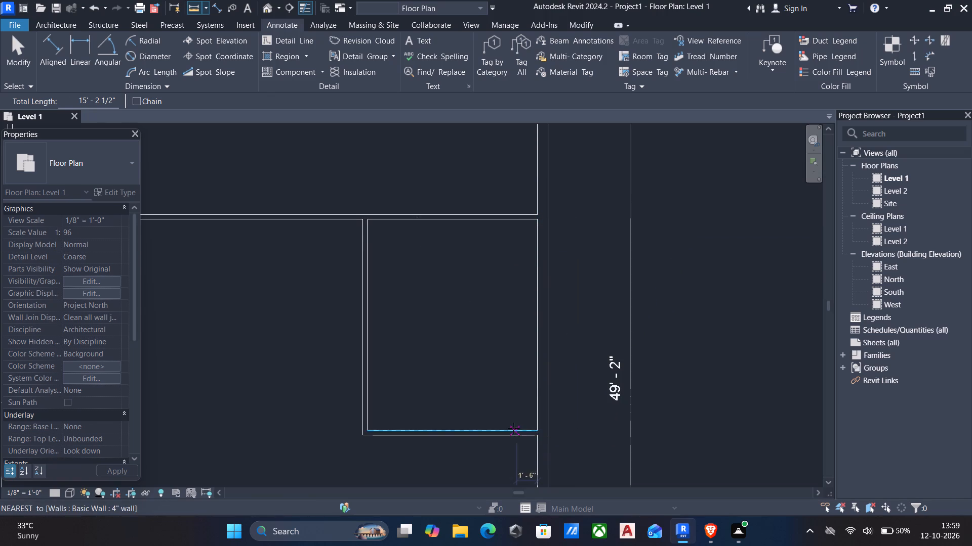
key("Escape")
Move the middle east room's lower 4" wall by setting its distance from the room's upper wall to 15'2".
left_click(478, 435)
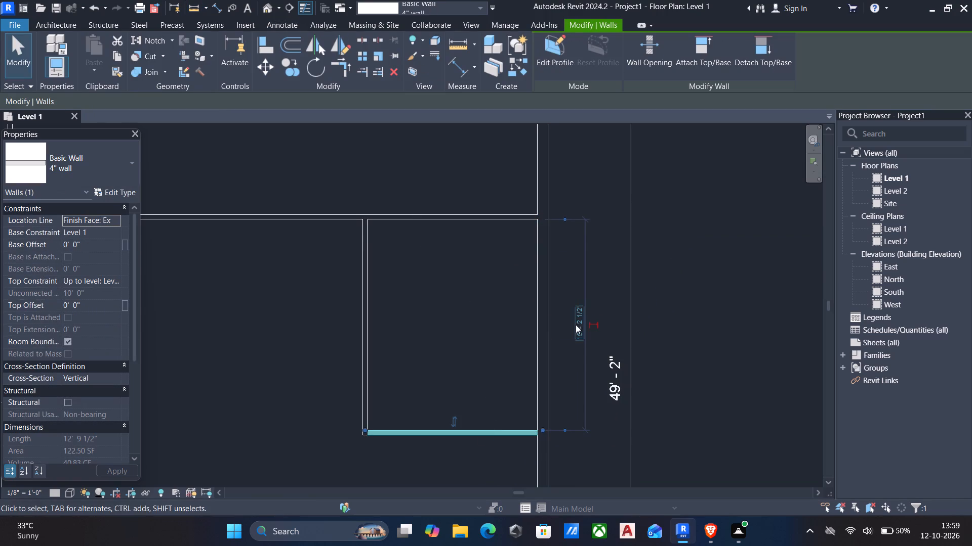
left_click(576, 325)
type("15'2\"")
key("Return")
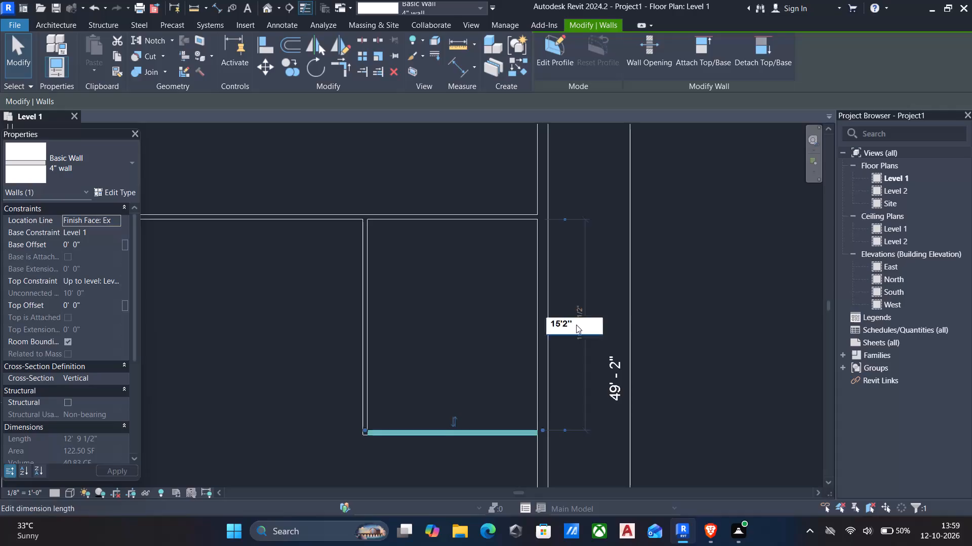
Measure the lower east room's inside depth along the east wall, from the middle room's lower wall to the short 4" partition below.
scroll(620, 373, "down", 4)
middle_click(348, 387)
middle_click_drag(346, 388, 351, 368)
scroll(438, 292, "down", 5)
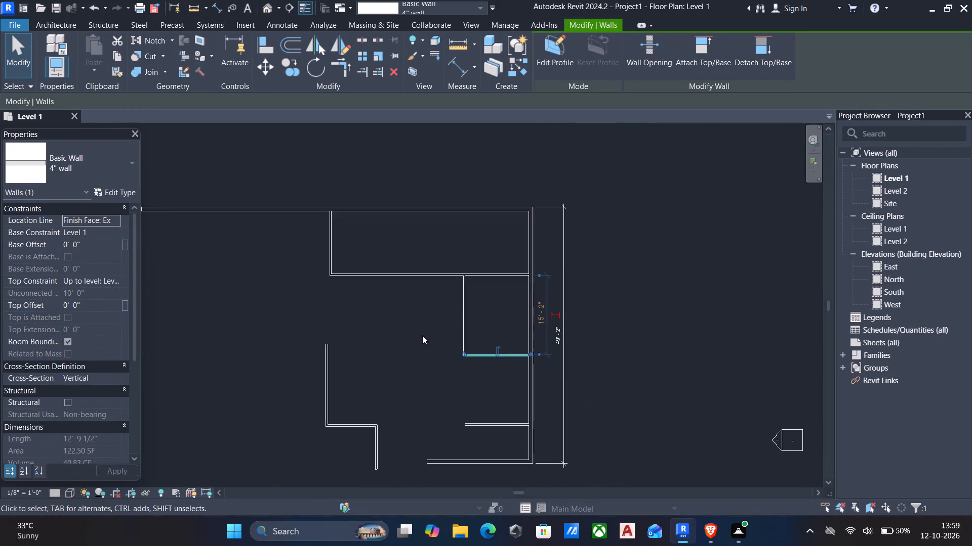
scroll(422, 352, "down", 1)
middle_click_drag(422, 352, 455, 249)
left_click(512, 287)
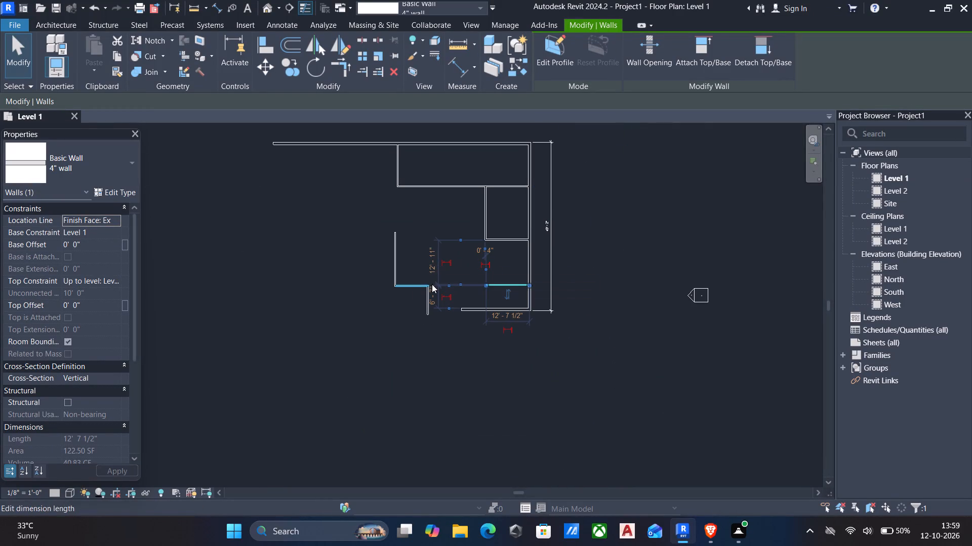
key("Escape")
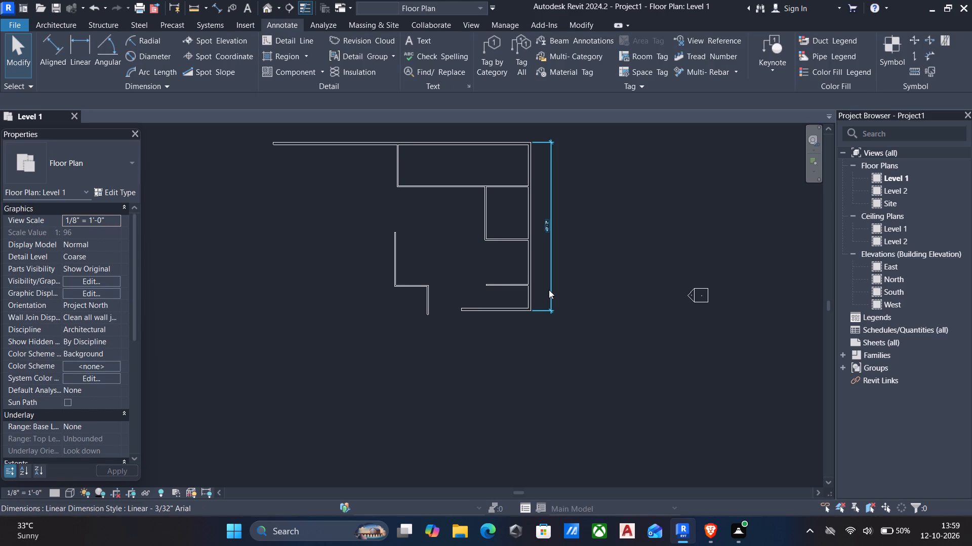
type("dd")
scroll(533, 261, "up", 7)
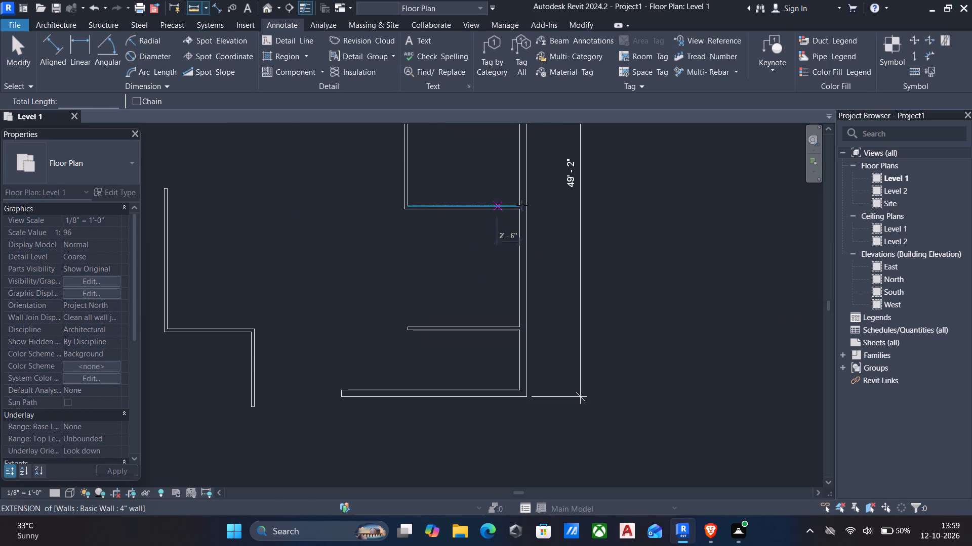
scroll(522, 212, "up", 5)
left_click(515, 211)
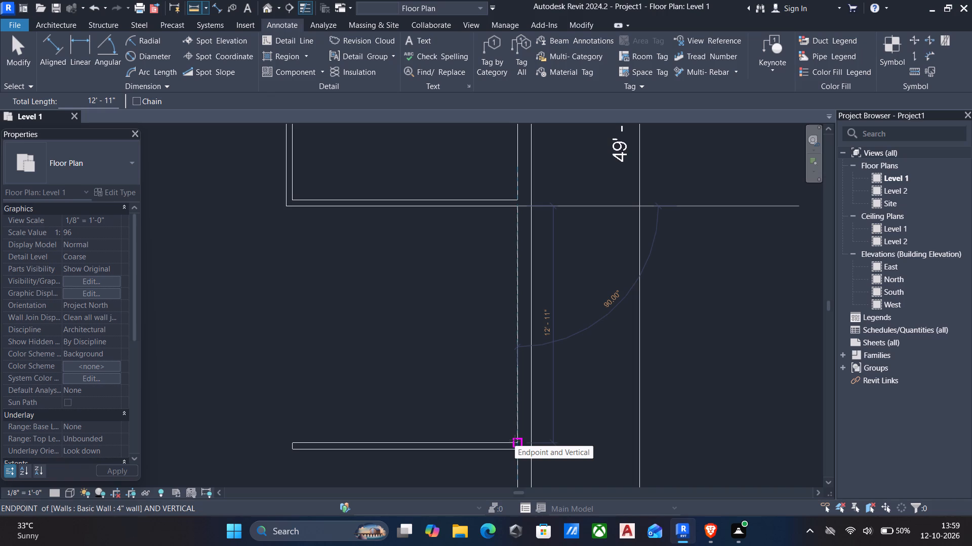
left_click(515, 440)
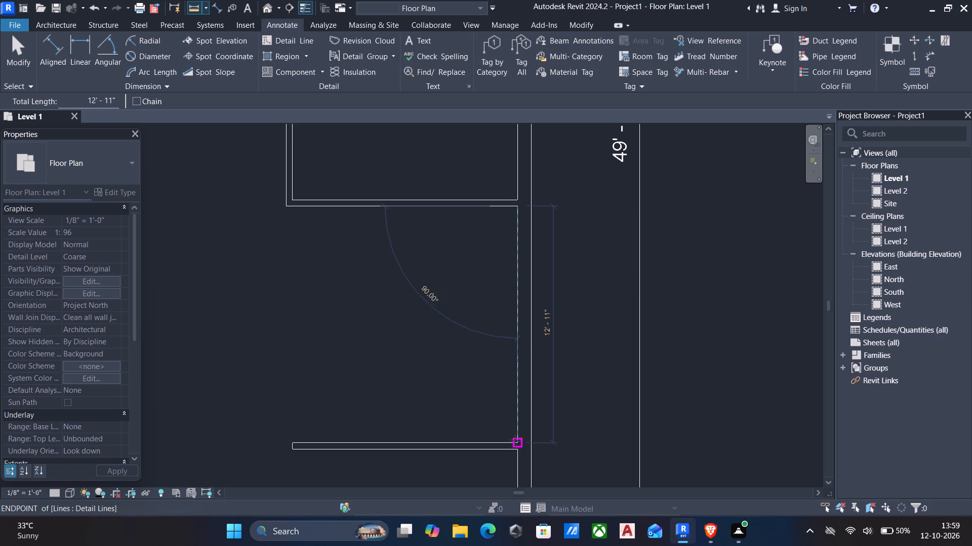
key("Escape")
Measure the bottom space's inside depth along the east wall, from the south exterior wall up to the short 4" partition.
scroll(515, 440, "down", 4)
middle_click_drag(427, 429, 453, 295)
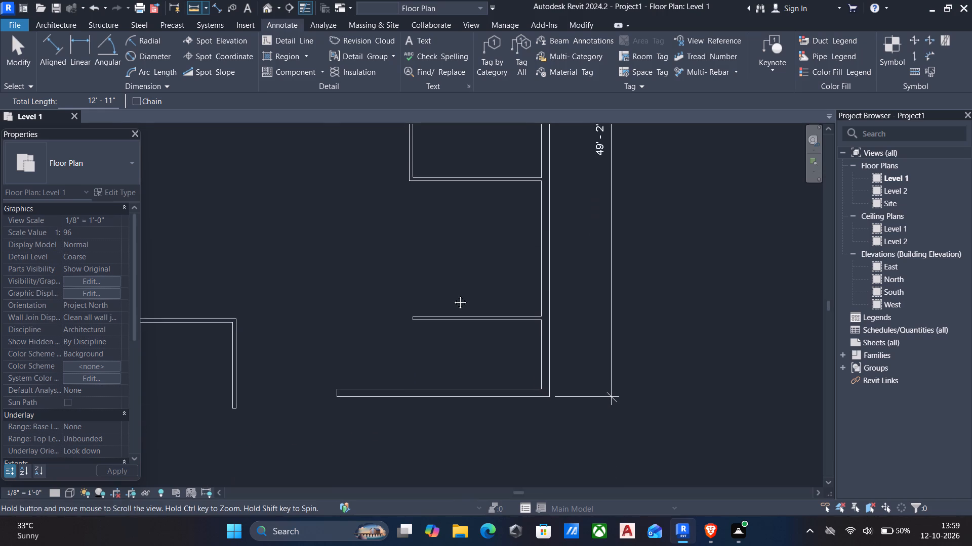
middle_click_drag(453, 295, 453, 293)
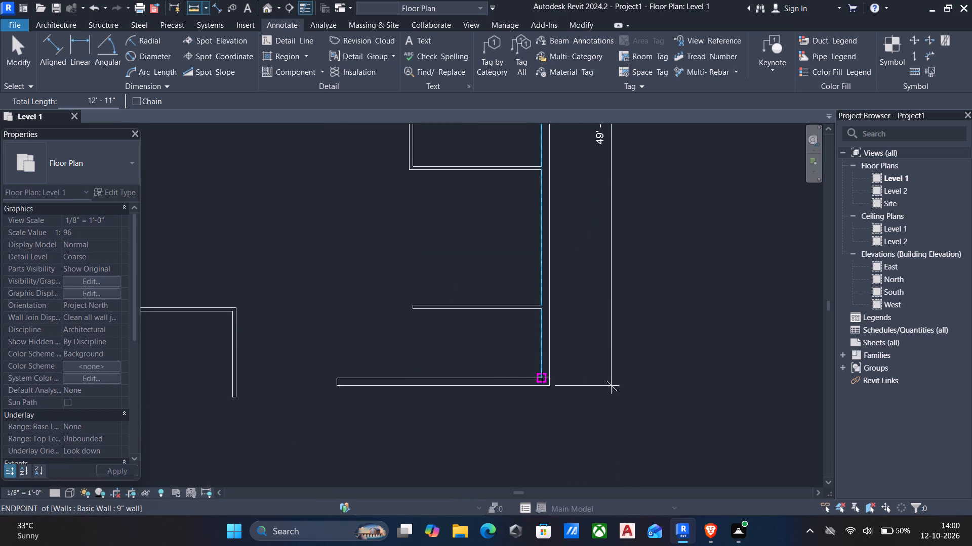
left_click(542, 377)
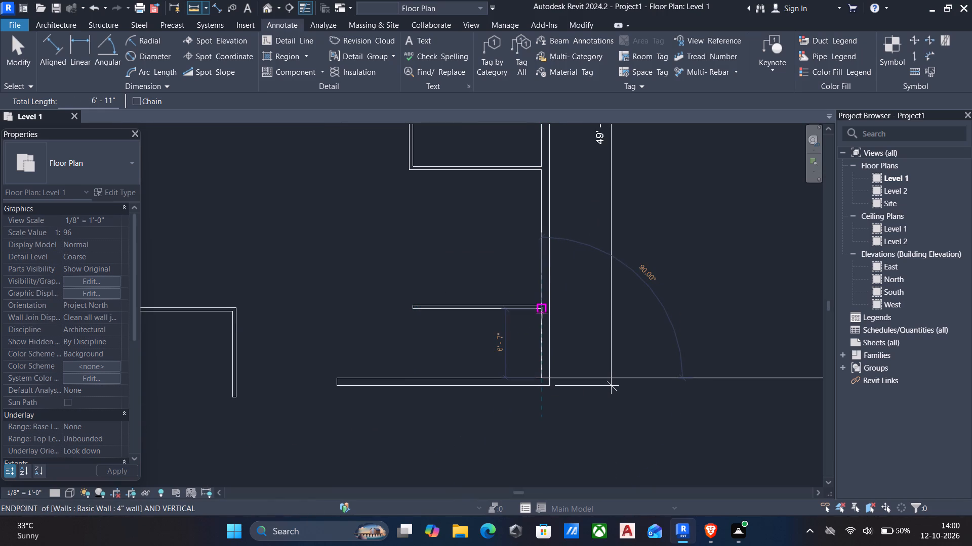
key("Escape")
key("Escape")
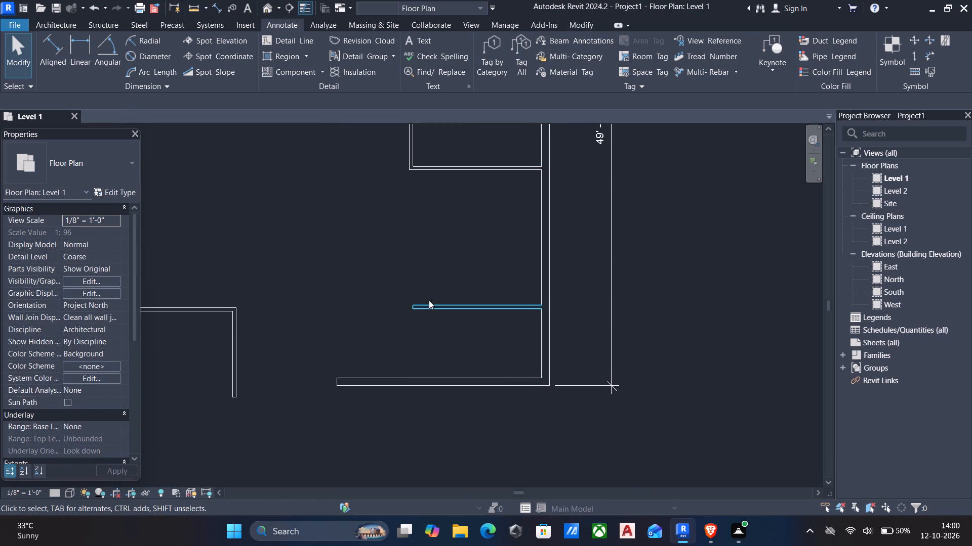
Move the short 4" partition above the south wall by setting its distance from the middle east room's lower wall to 13'2".
left_click(425, 308)
left_click(354, 240)
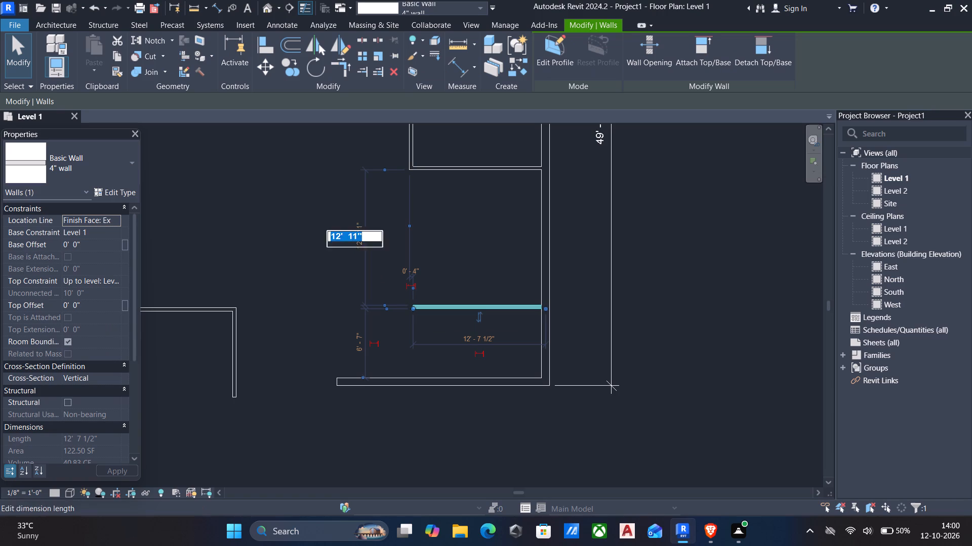
type("13'2\"")
key("Return")
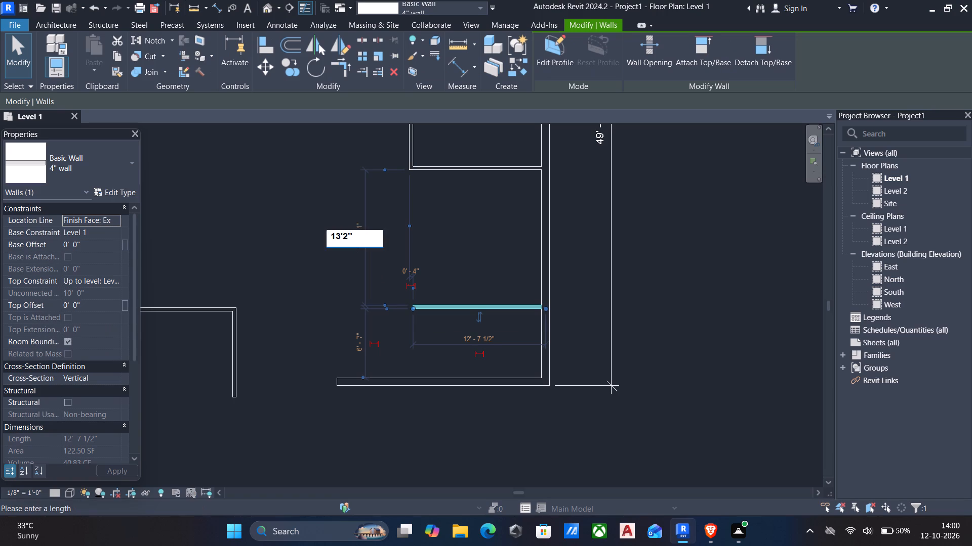
key("Escape")
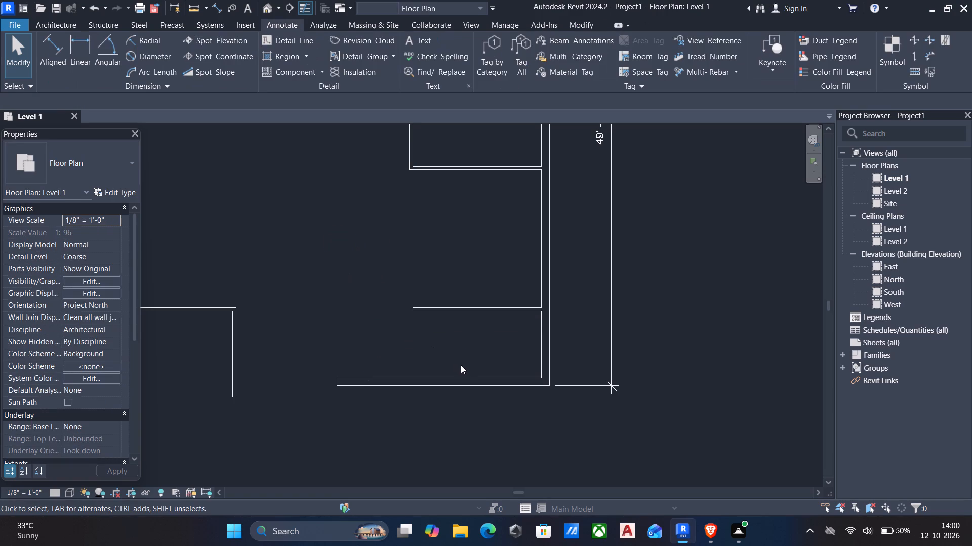
Measure again the depth between the south exterior wall's inner face and the moved 4" partition along the east wall.
key("d")
key("d")
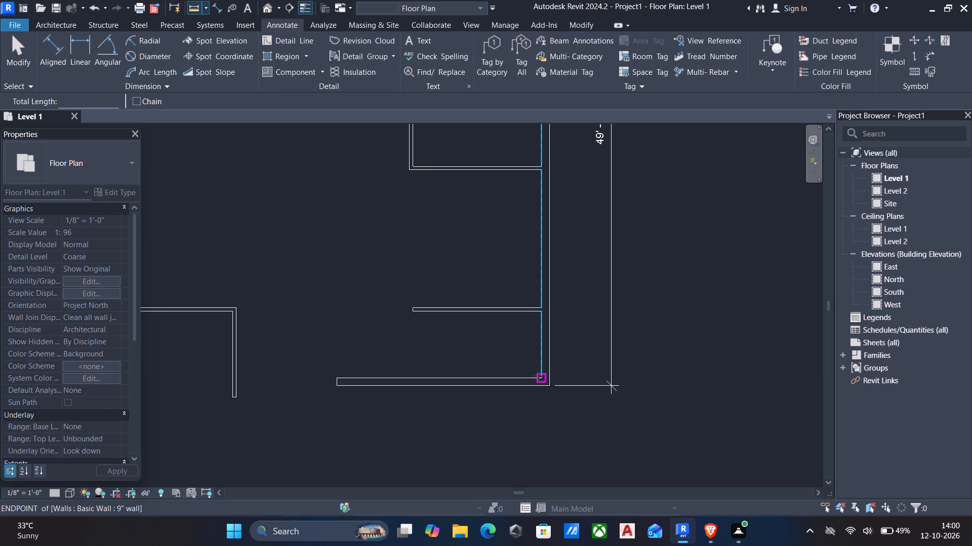
left_click(539, 376)
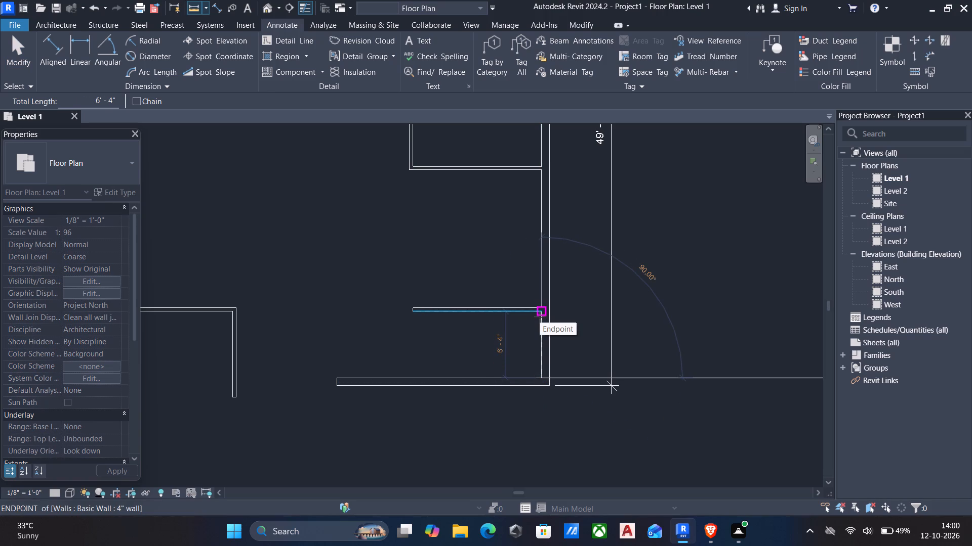
key("Escape")
Examine the overall floor plan layout and check the north exterior wall's length.
scroll(458, 303, "down", 4)
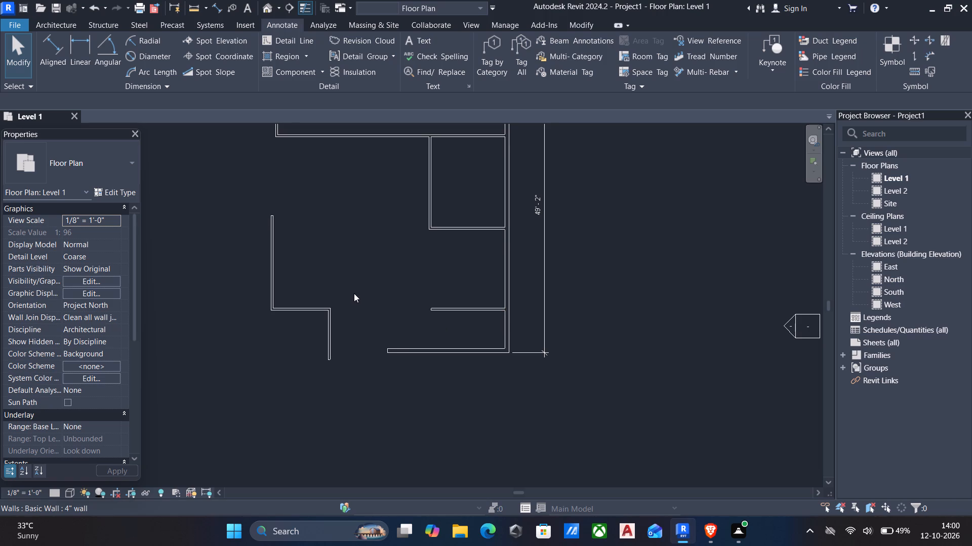
scroll(528, 292, "down", 3)
middle_click_drag(428, 251, 392, 281)
middle_click_drag(386, 289, 385, 295)
middle_click_drag(385, 295, 402, 293)
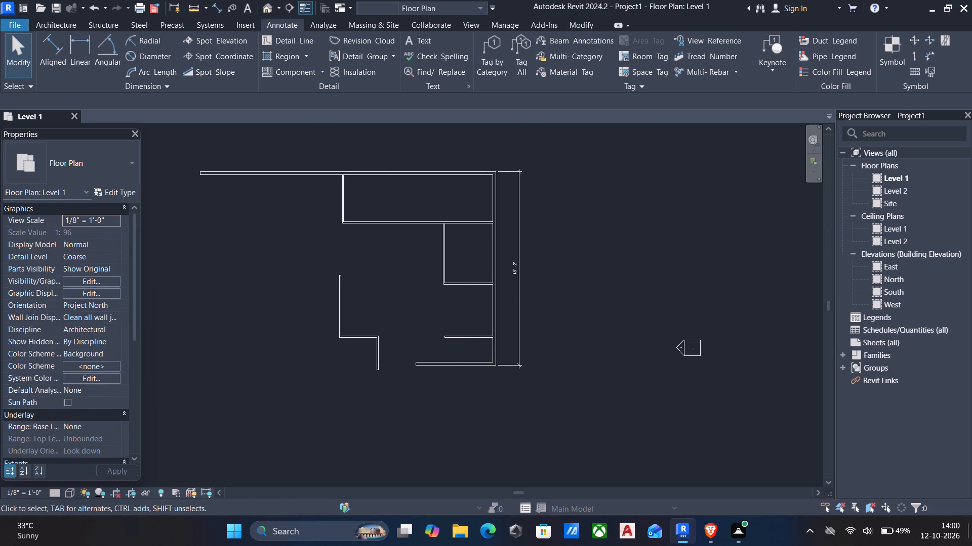
scroll(354, 338, "down", 1)
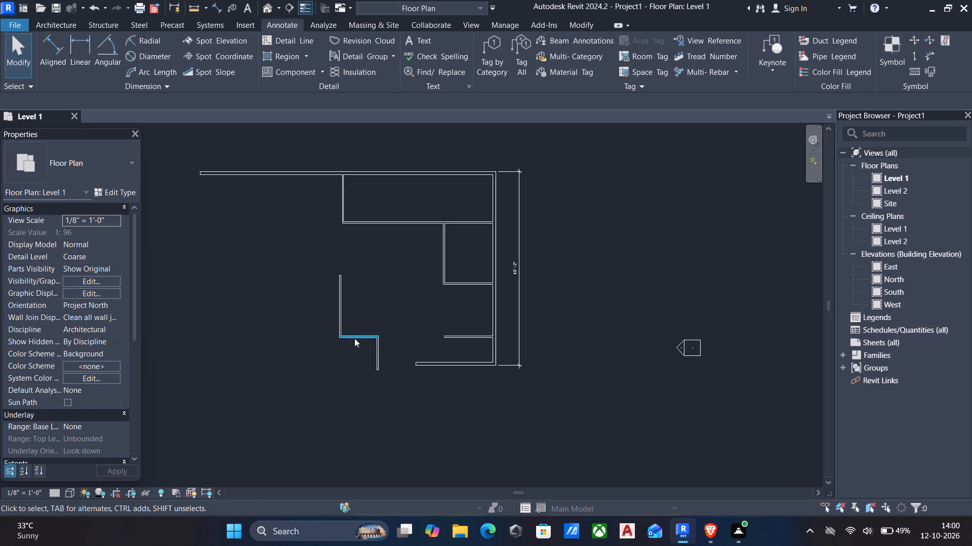
middle_click_drag(354, 338, 516, 338)
middle_click_drag(516, 338, 486, 333)
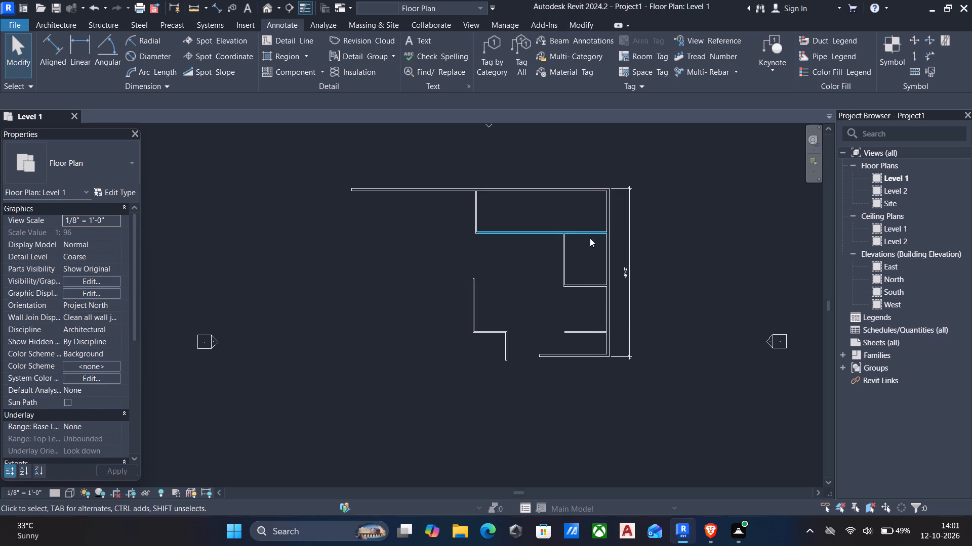
left_click(559, 190)
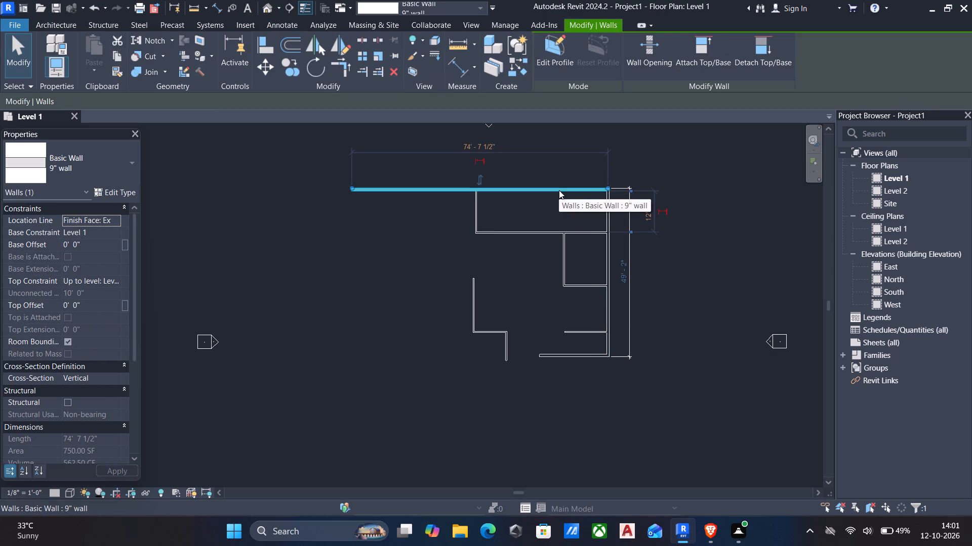
key("Escape")
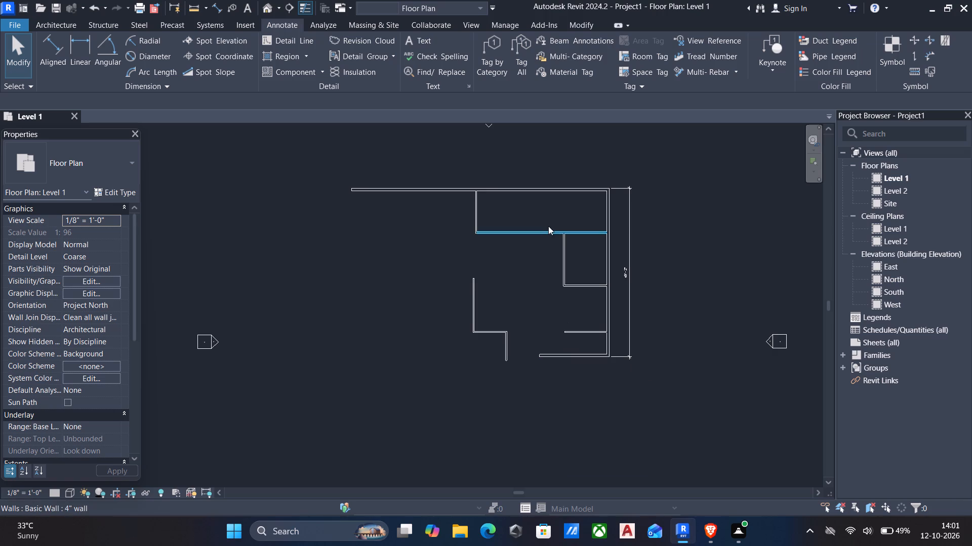
Measure the top room's inside width along its lower partition, from the east exterior wall to the room's west wall.
type("dd")
scroll(591, 200, "up", 5)
scroll(635, 269, "up", 2)
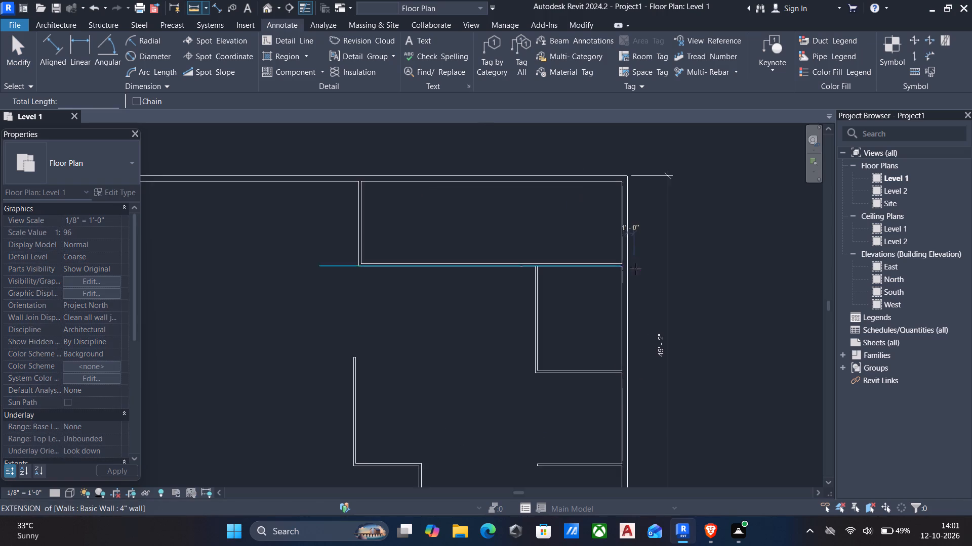
scroll(635, 269, "up", 3)
left_click(609, 259)
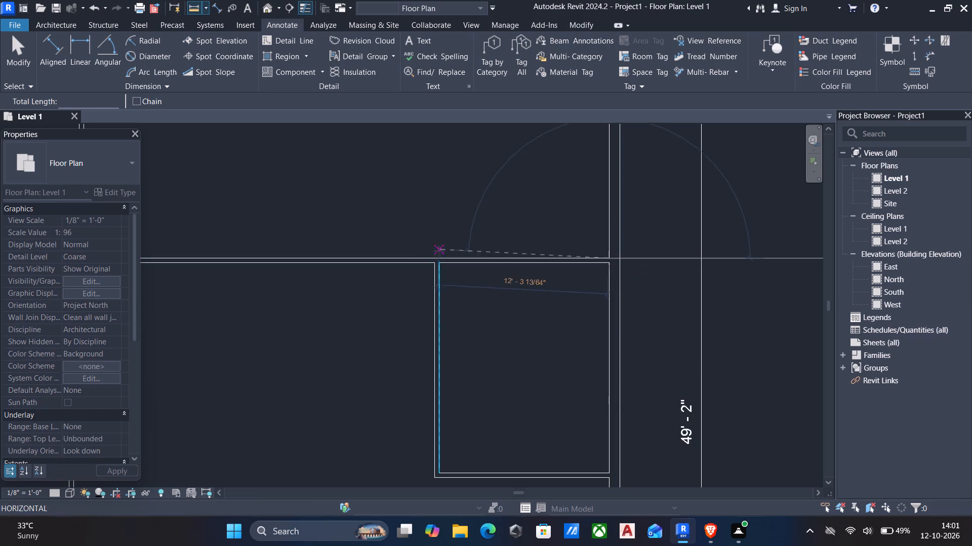
scroll(428, 252, "down", 3)
scroll(193, 239, "up", 4)
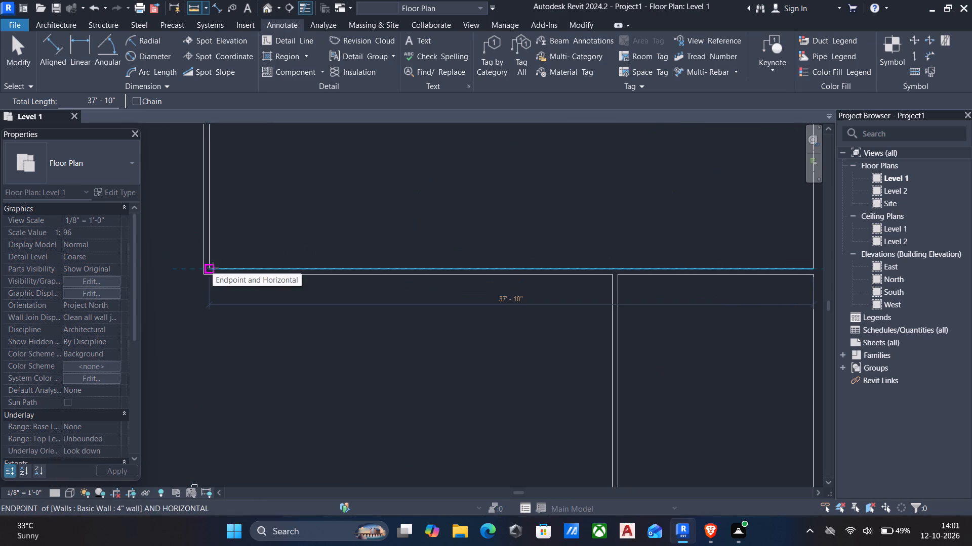
key("Escape")
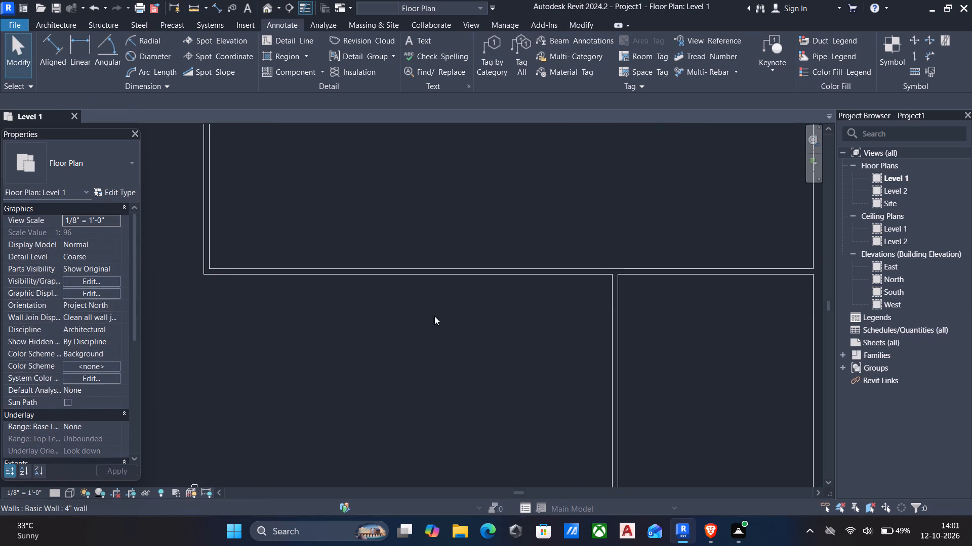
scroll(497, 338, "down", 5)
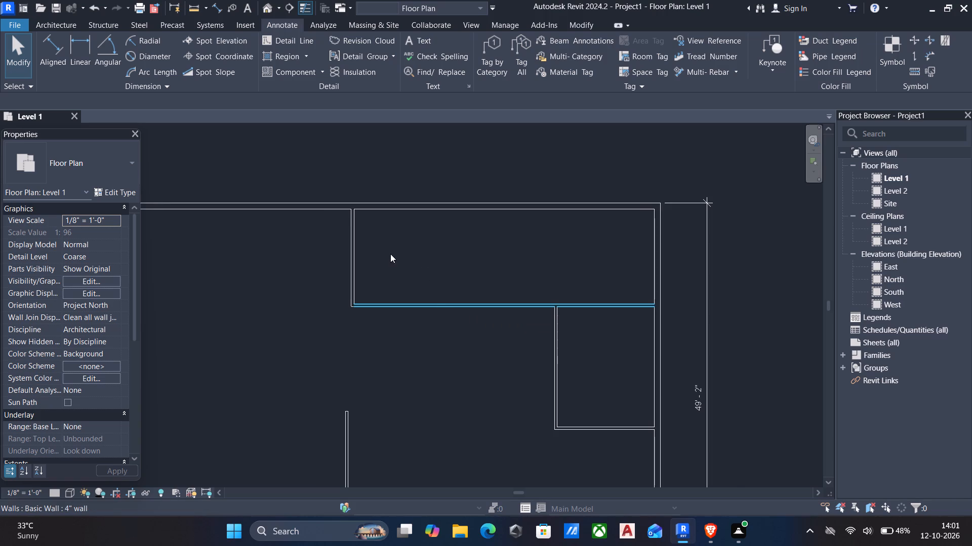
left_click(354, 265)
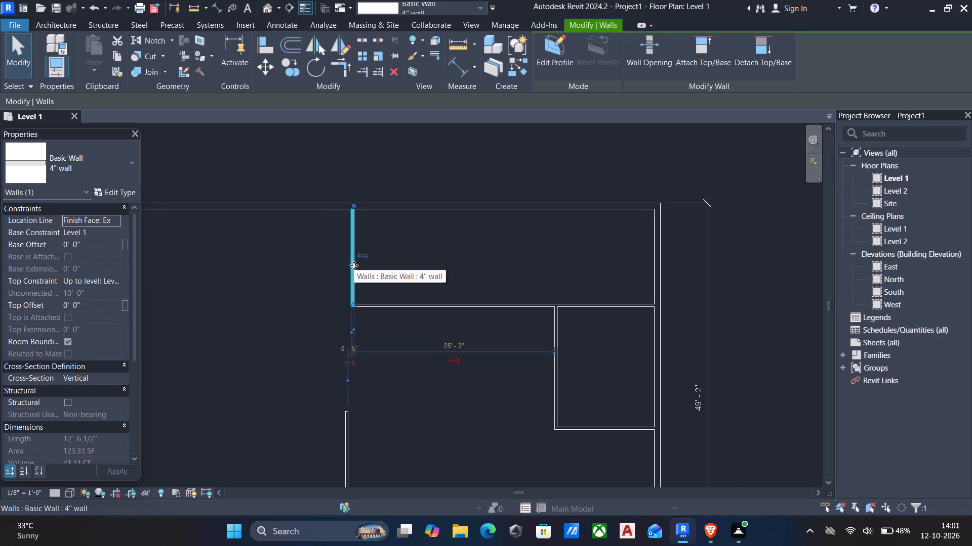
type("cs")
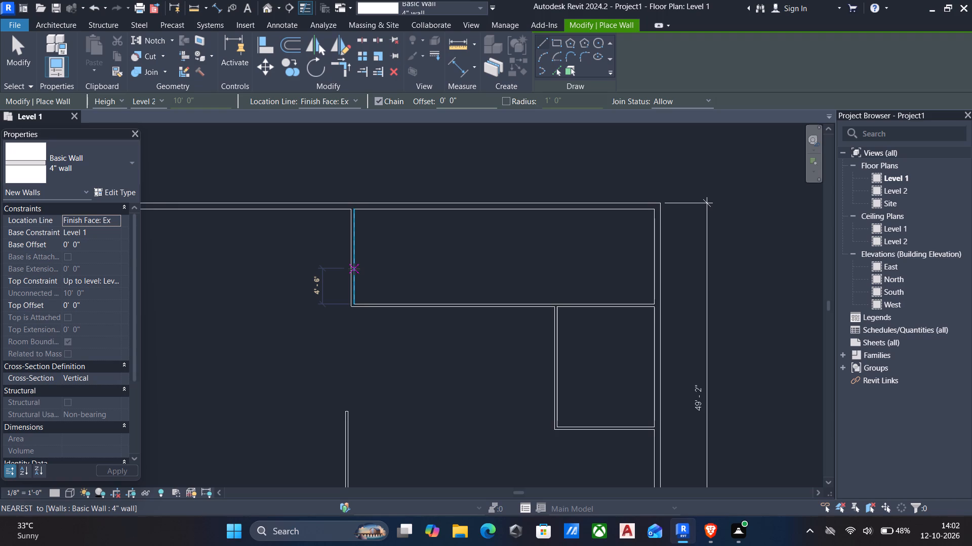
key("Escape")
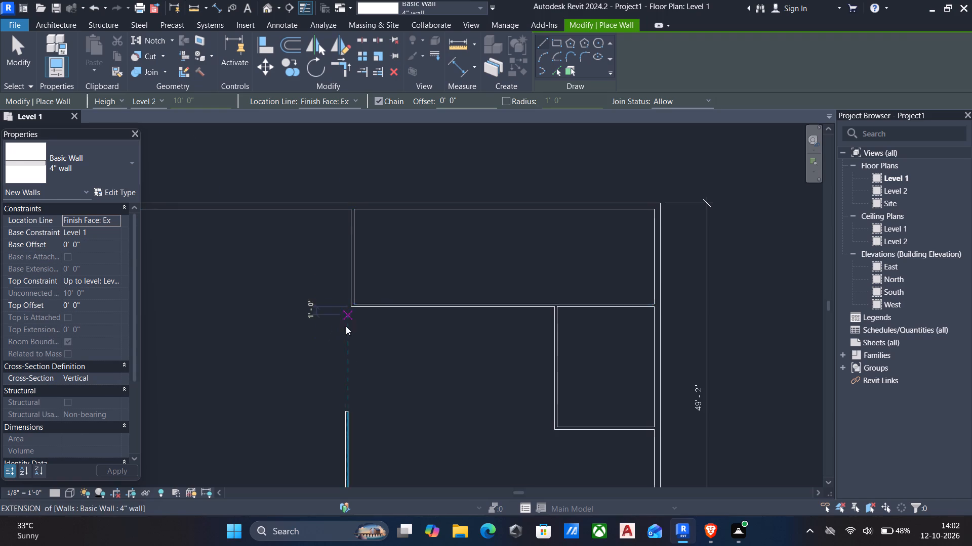
Trim/extend the short 4" partition and the middle east room's west wall to a corner, enclosing the lower east room.
scroll(348, 340, "down", 8)
middle_click_drag(370, 410, 377, 295)
scroll(385, 293, "up", 6)
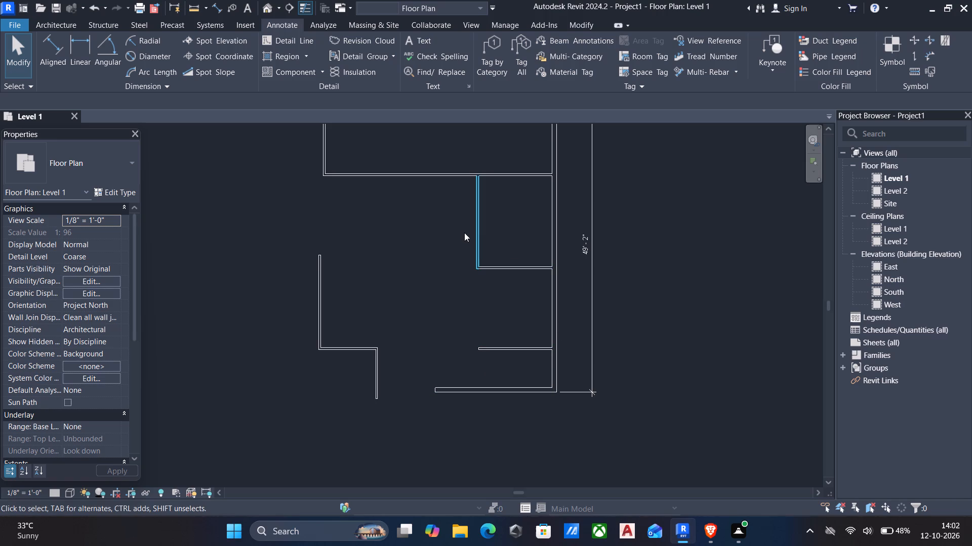
type("tr")
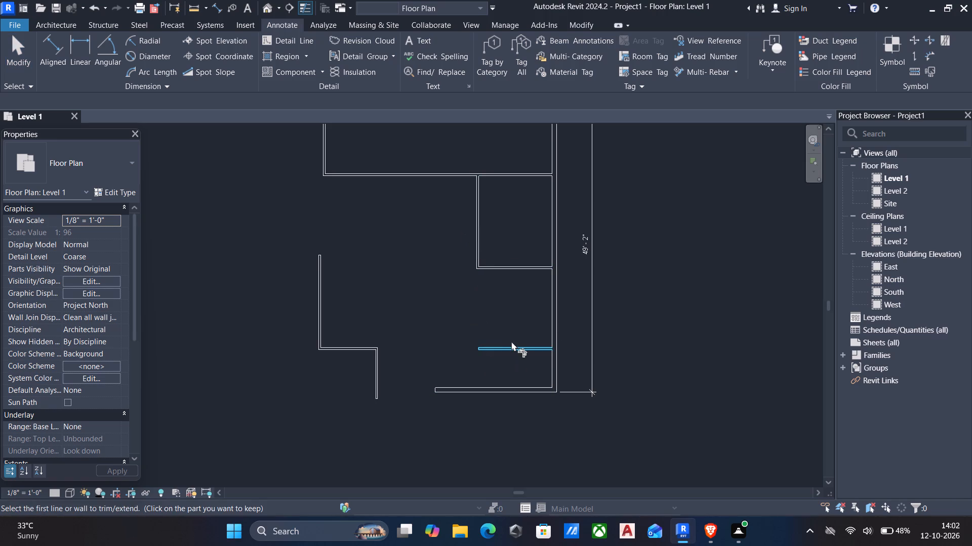
left_click(508, 350)
left_click(475, 218)
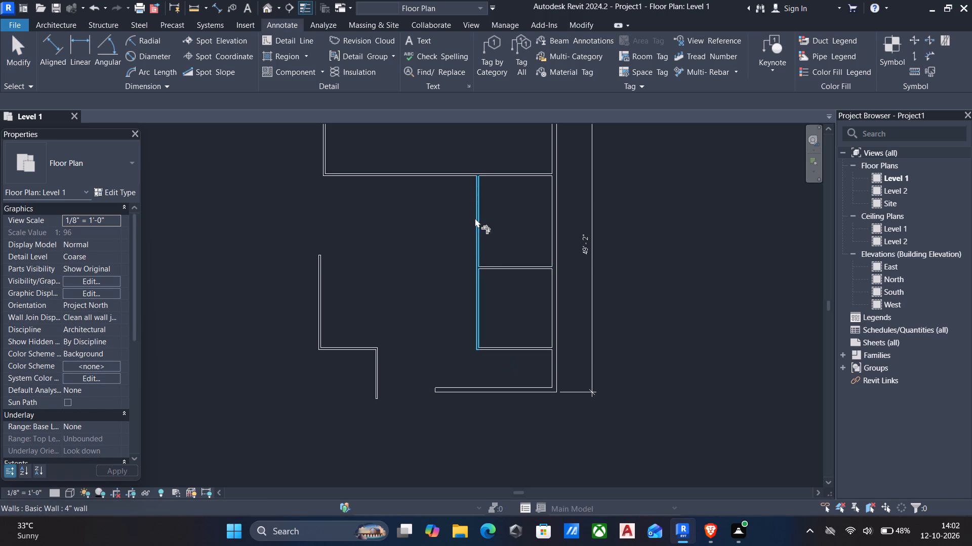
key("Escape")
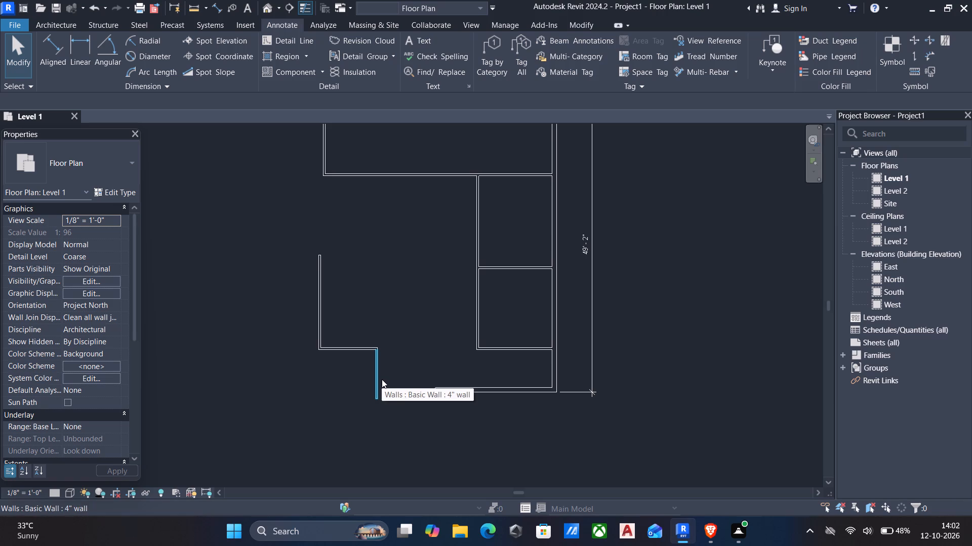
Delete the short vertical 4" wall at the east end of the L-shaped partition, west of the south exterior wall.
left_click(382, 379)
key("Delete")
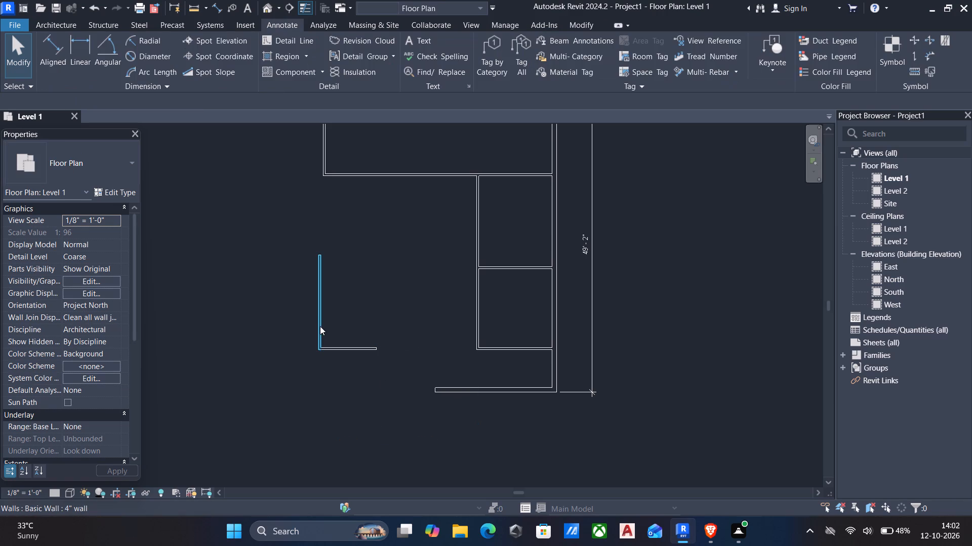
left_click_drag(346, 387, 347, 387)
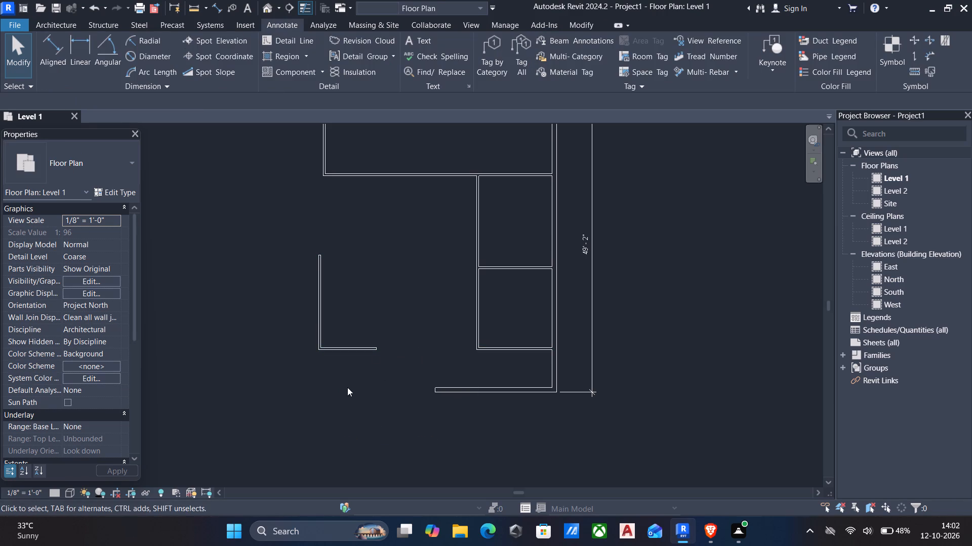
Delete the freestanding L-shaped 4" partition west of the two east rooms.
left_click_drag(347, 387, 268, 283)
key("Delete")
Stretch the lower east room's bottom 4" wall westward to a total length of about 64 feet.
left_click(482, 344)
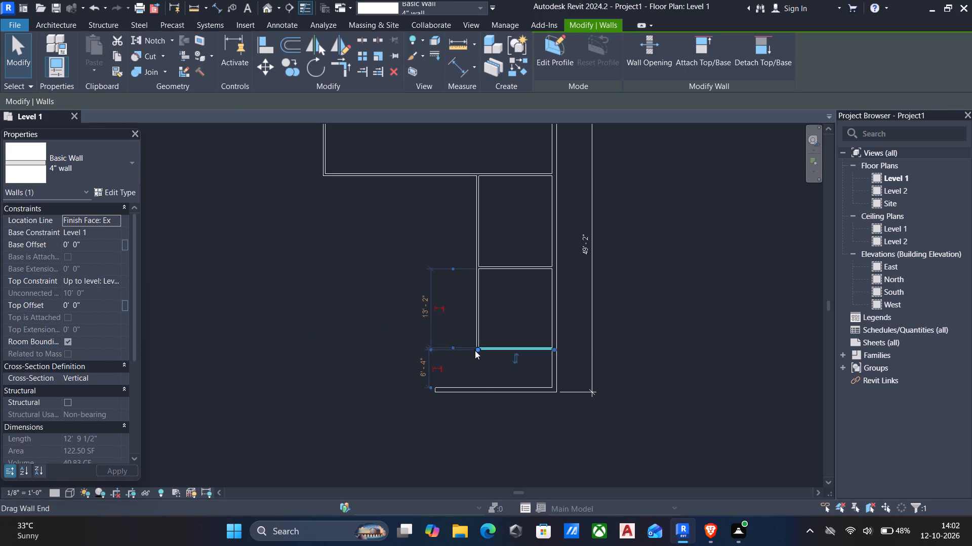
left_click_drag(476, 348, 172, 337)
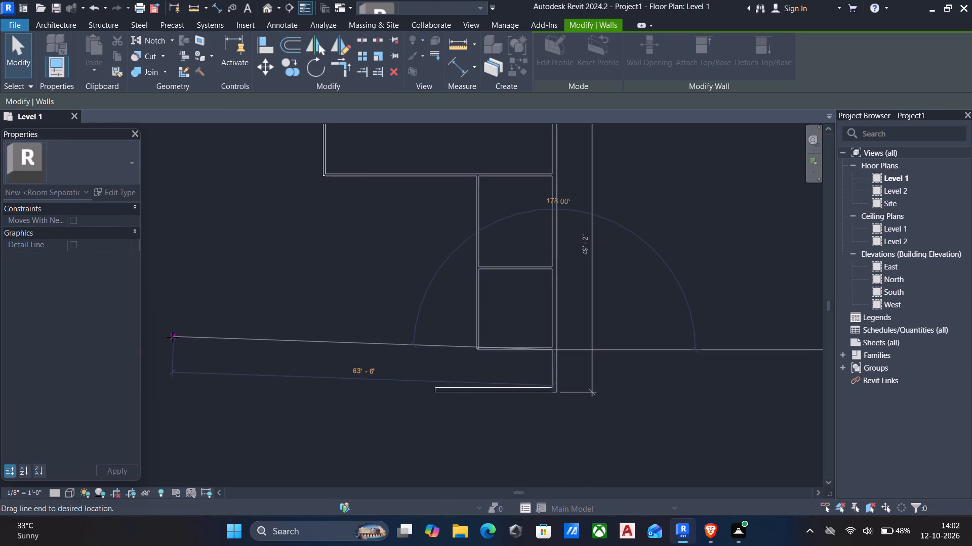
left_click_drag(172, 337, 167, 345)
key("Escape")
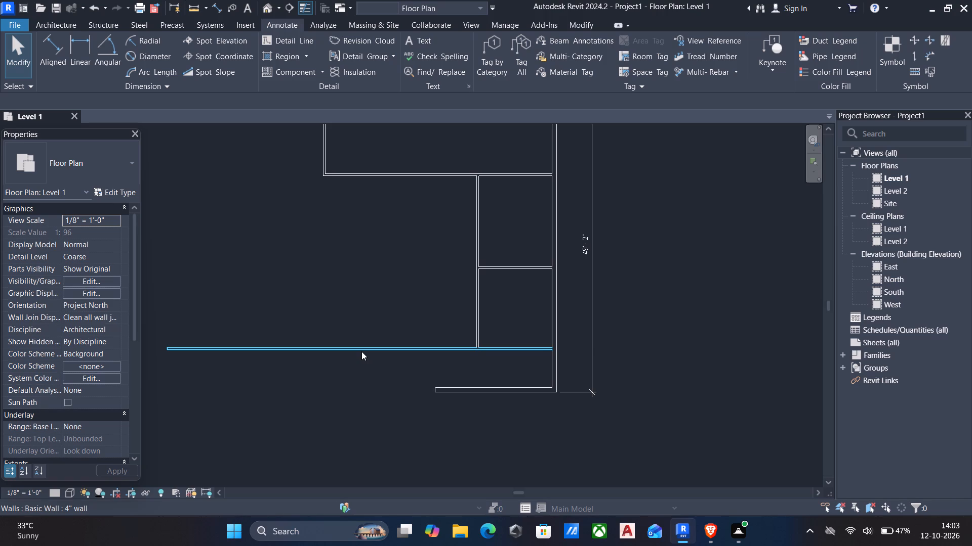
Trim/extend the long lower 4" partition and the top room's west wall to a corner, enclosing the central area.
scroll(533, 333, "down", 3)
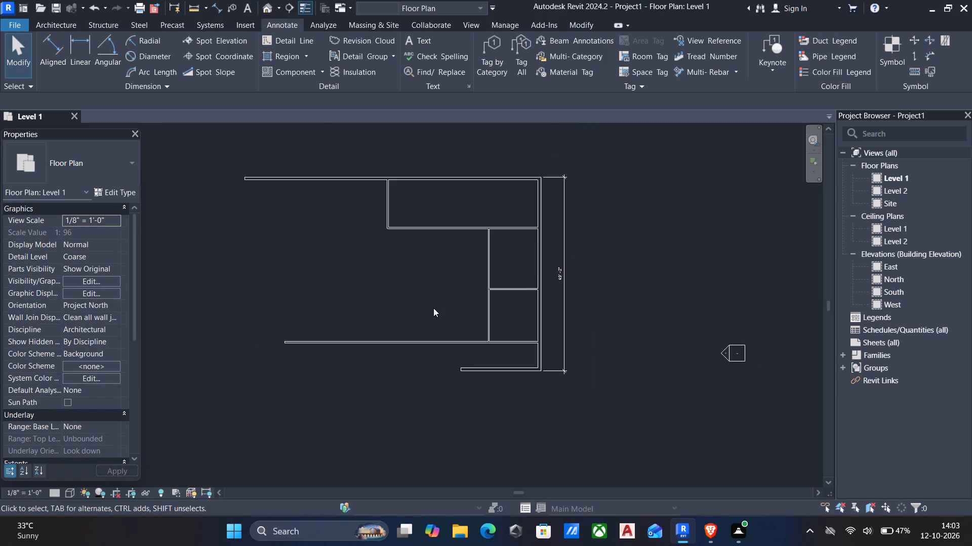
middle_click_drag(433, 308, 517, 411)
middle_click_drag(594, 398, 593, 397)
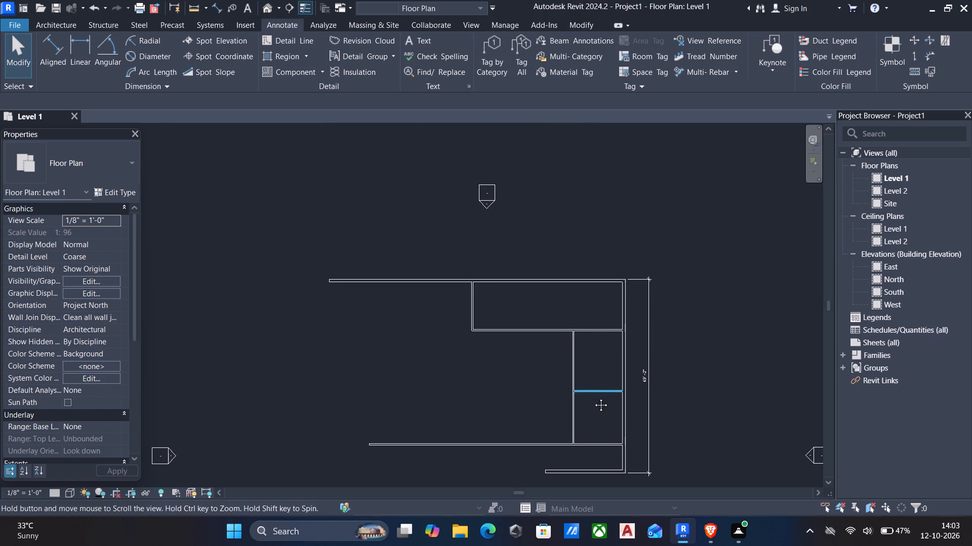
middle_click_drag(593, 397, 583, 304)
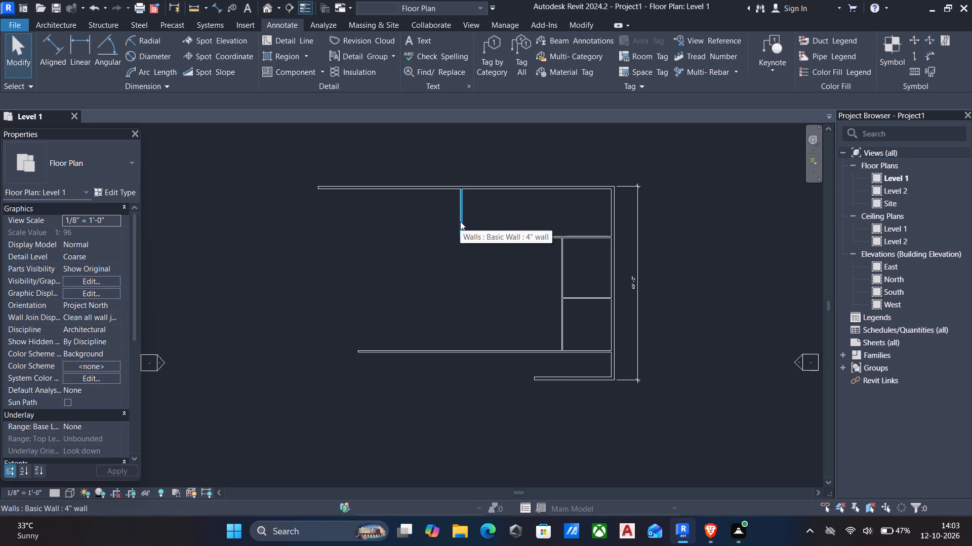
type("tr")
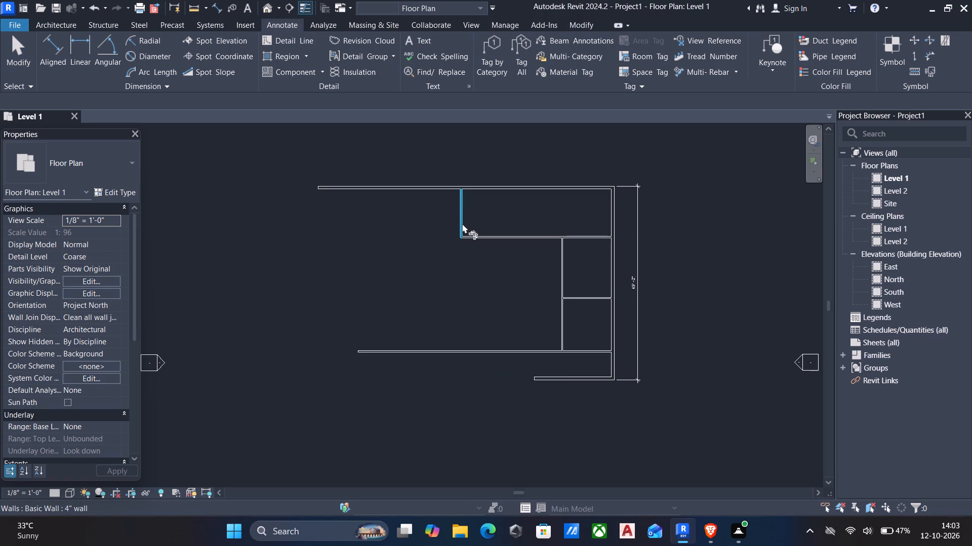
left_click(492, 352)
left_click(460, 219)
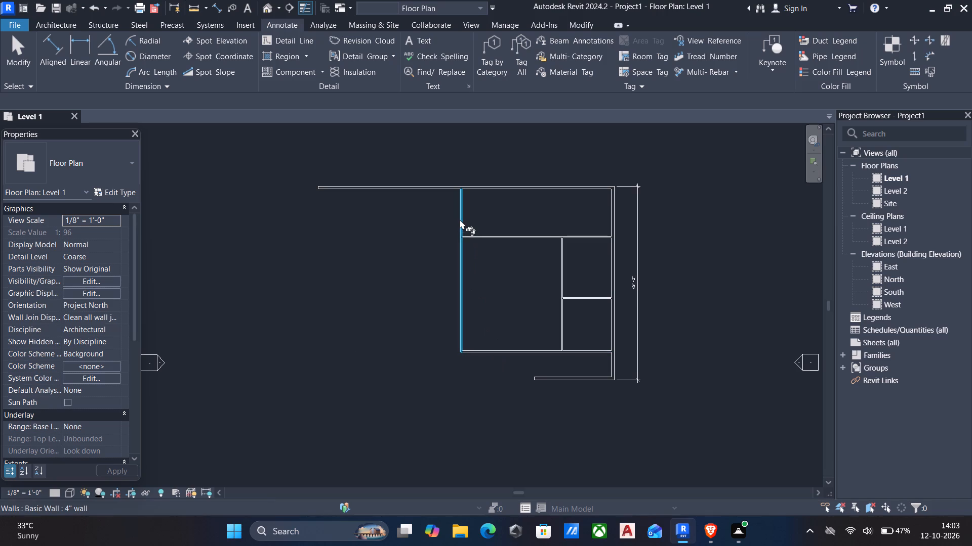
key("F1")
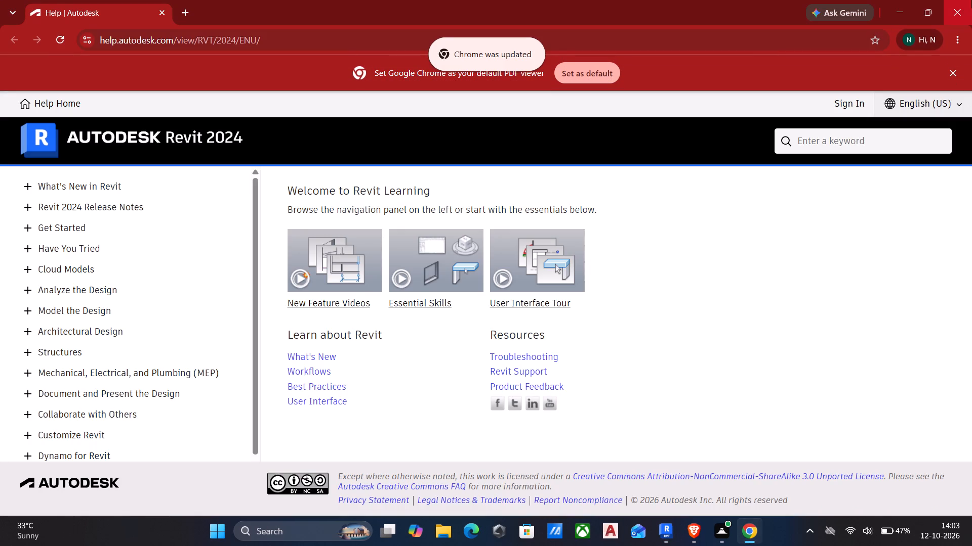
left_click(962, 18)
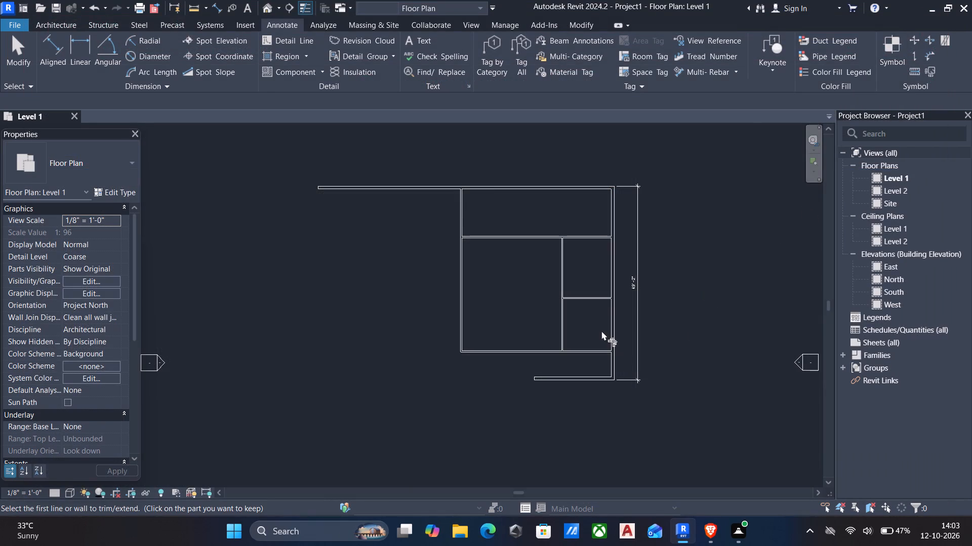
scroll(522, 371, "up", 5)
key("Escape")
Draw a horizontal 4" wall across the central area, offset 15' 5" north of the lower partition's inner face.
scroll(596, 324, "up", 4)
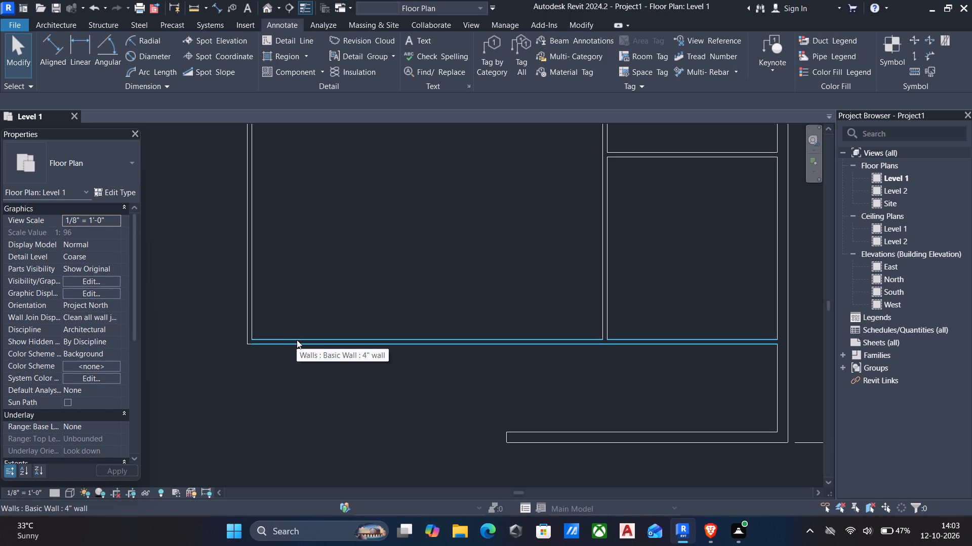
left_click(604, 232)
type("cs")
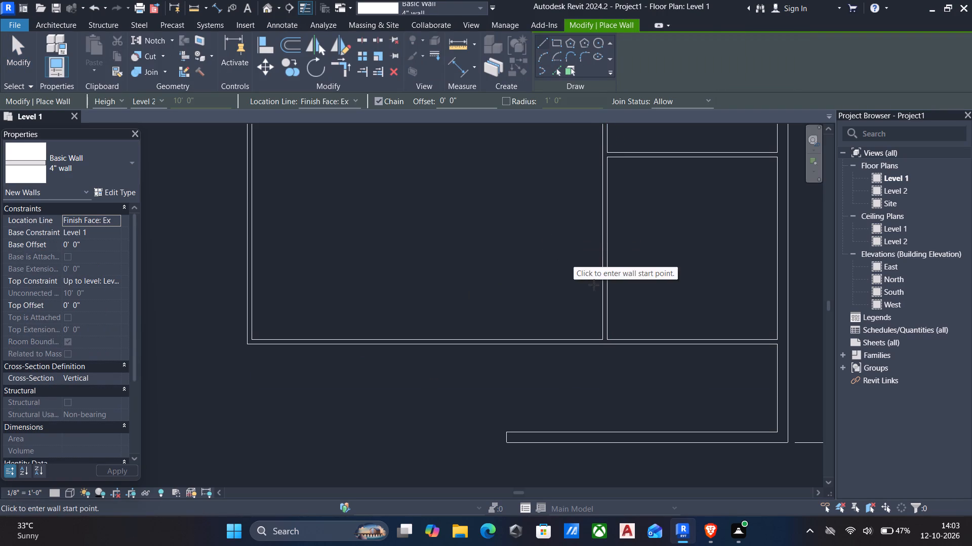
left_click_drag(468, 104, 218, 103)
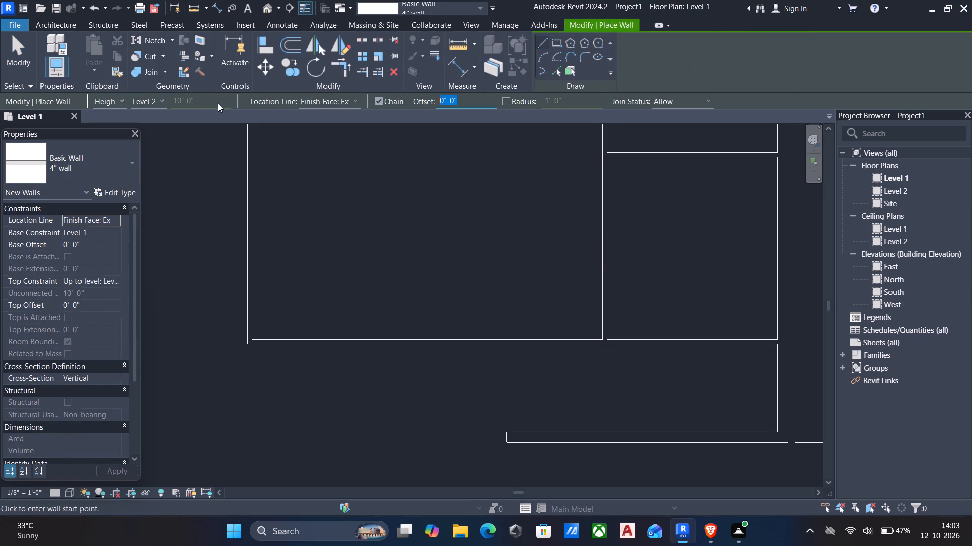
type("15")
type("'5\"")
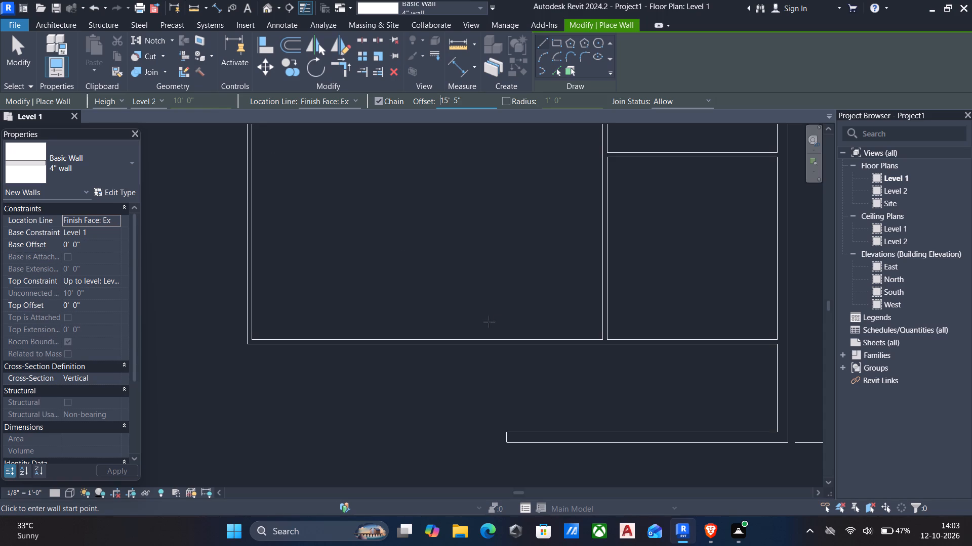
left_click(598, 340)
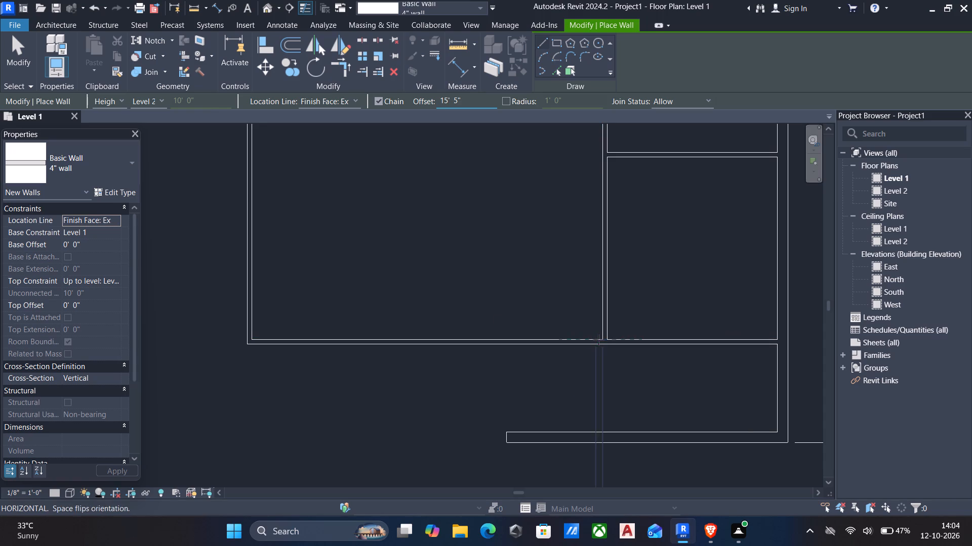
key("space")
left_click(251, 340)
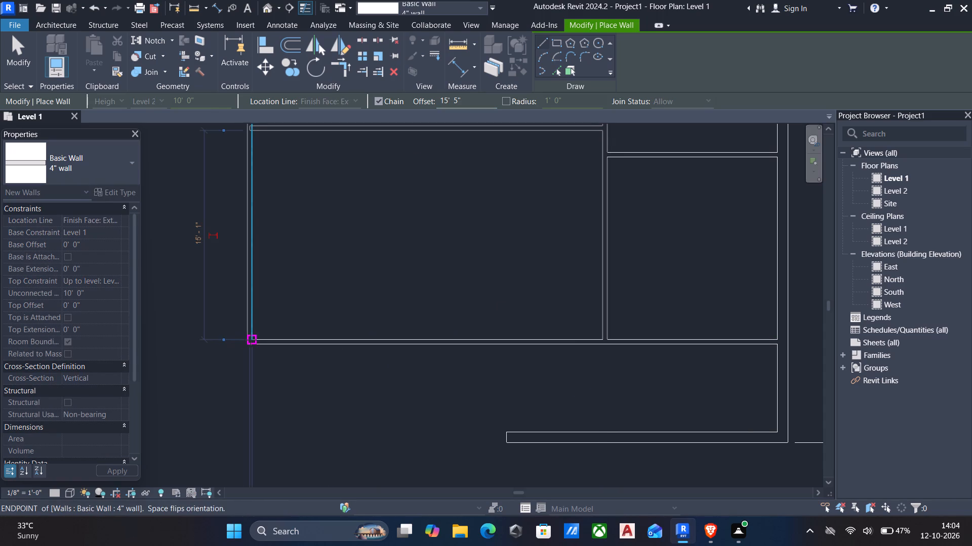
key("Escape")
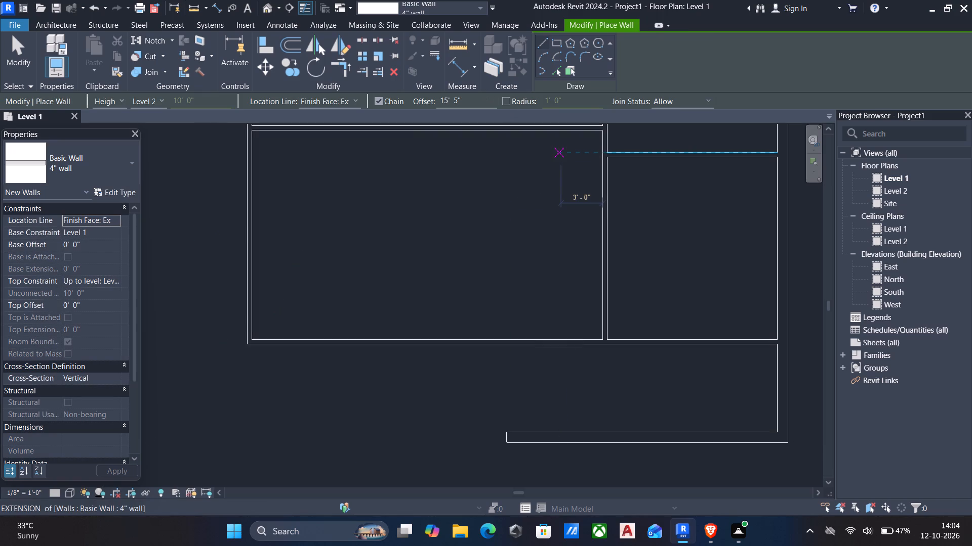
Draw a vertical 4" wall in the lower central room, offset 18' 2" west of the east rooms' west wall.
left_click_drag(483, 100, 381, 101)
type("18'")
type("2\"")
left_click(601, 340)
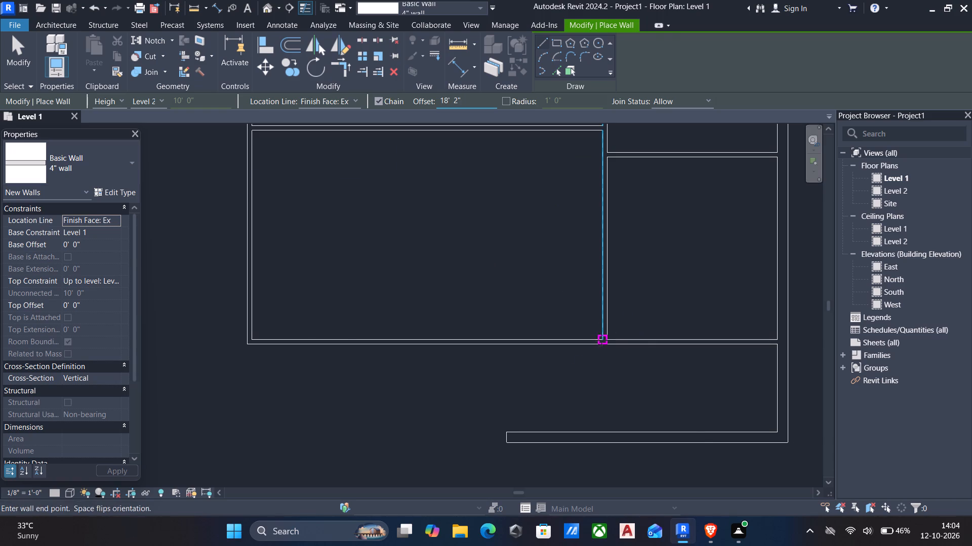
left_click(607, 132)
key("Escape")
key("Escape")
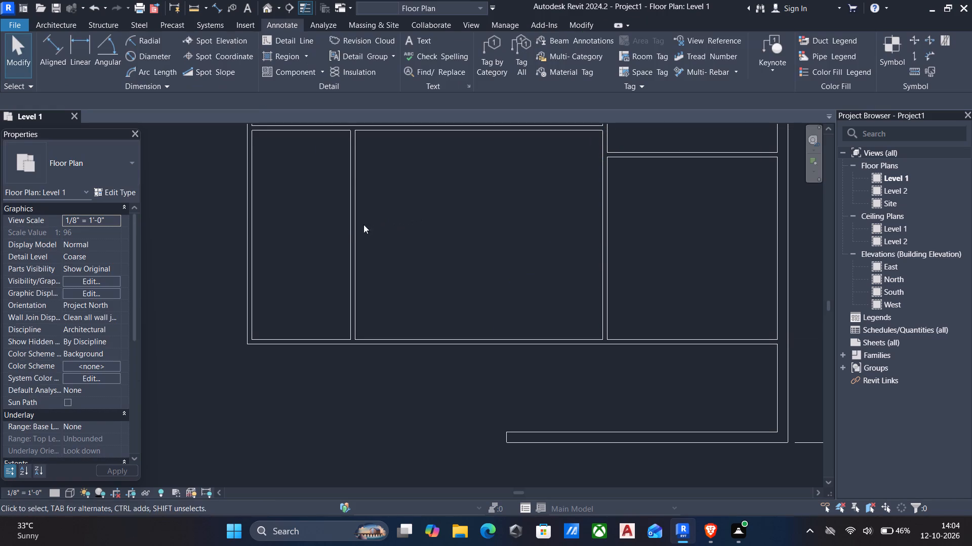
Flip the new vertical and horizontal 4" walls to the opposite side, outside the lower central room's offset distances.
left_click(350, 226)
key("space")
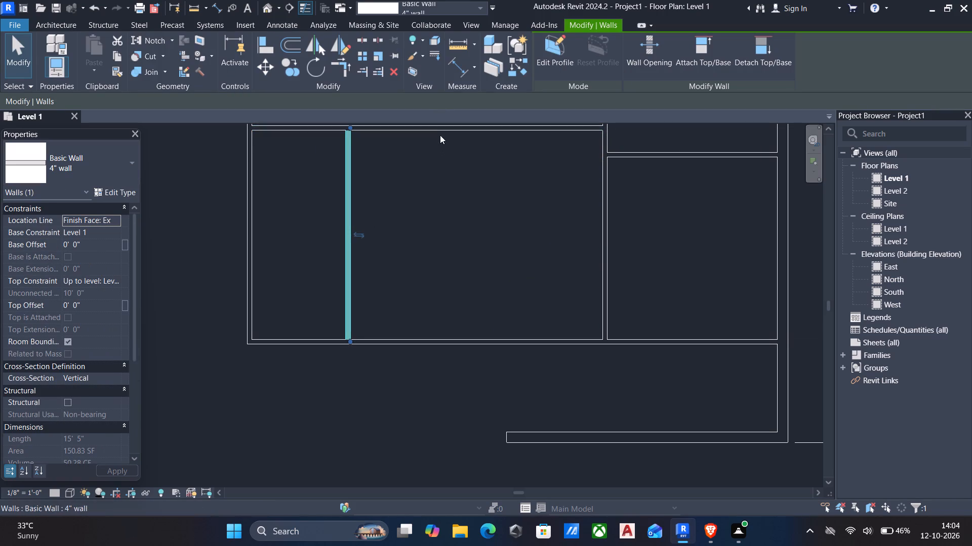
left_click(436, 128)
key("space")
scroll(432, 176, "down", 3)
middle_click_drag(432, 178, 431, 281)
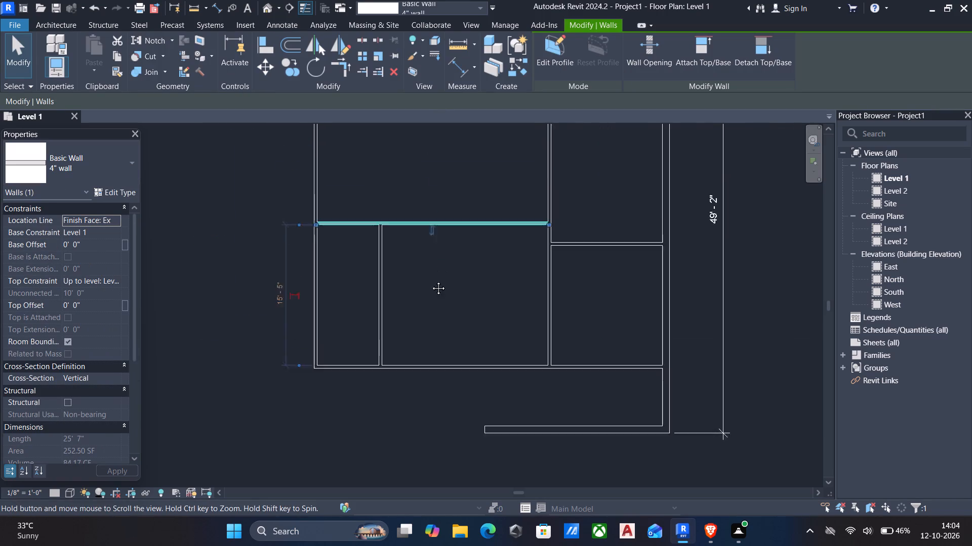
middle_click_drag(431, 281, 444, 314)
scroll(447, 315, "down", 1)
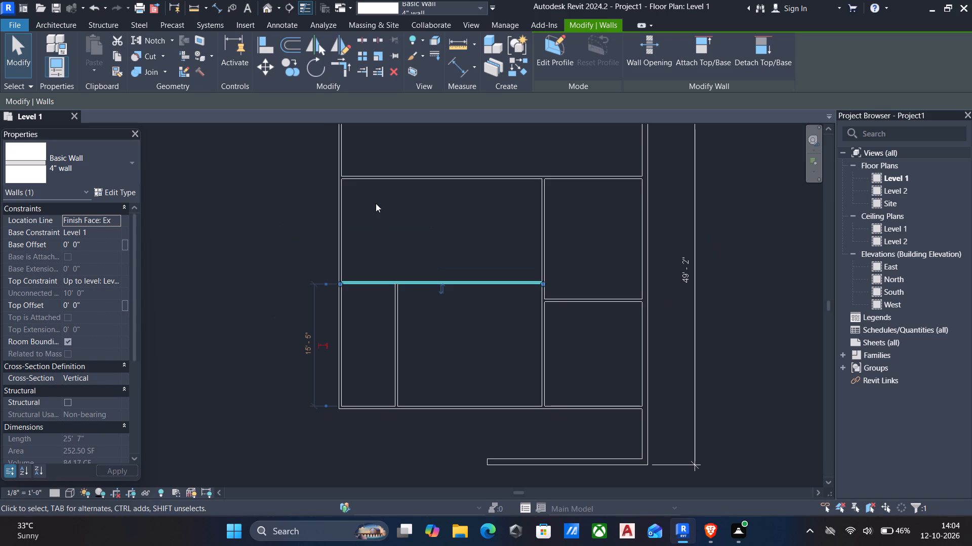
key("Escape")
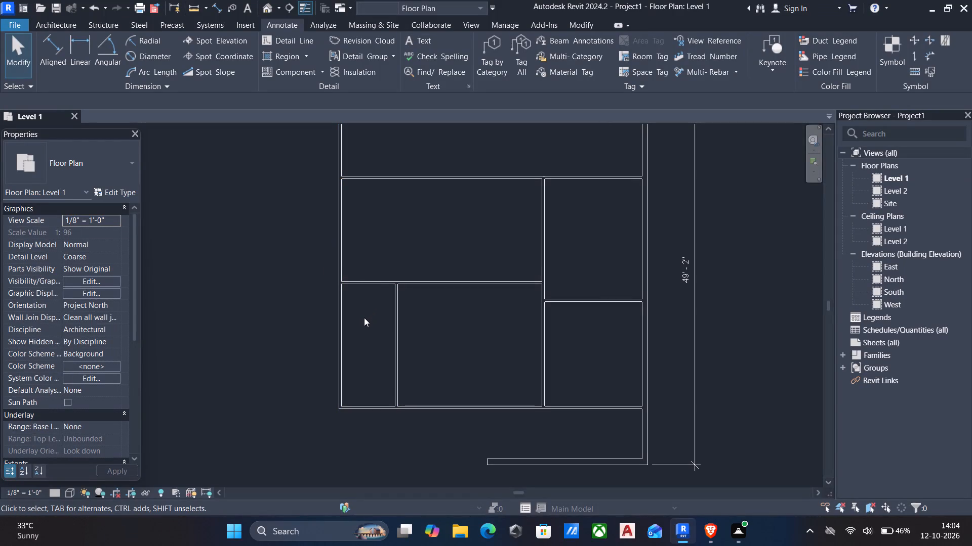
Split the central area's west wall about 7' 2" above the lower partition and delete the segment below the split.
key("s")
key("l")
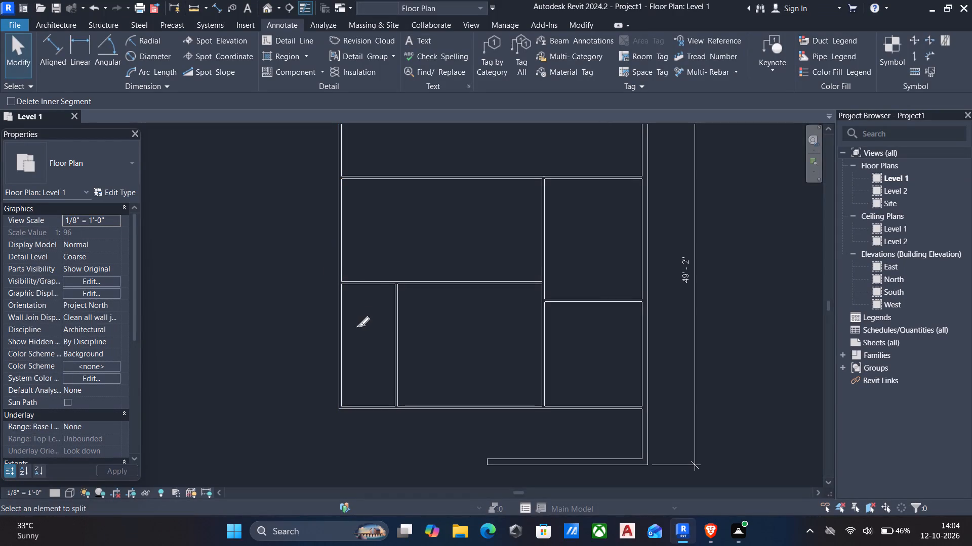
left_click(340, 348)
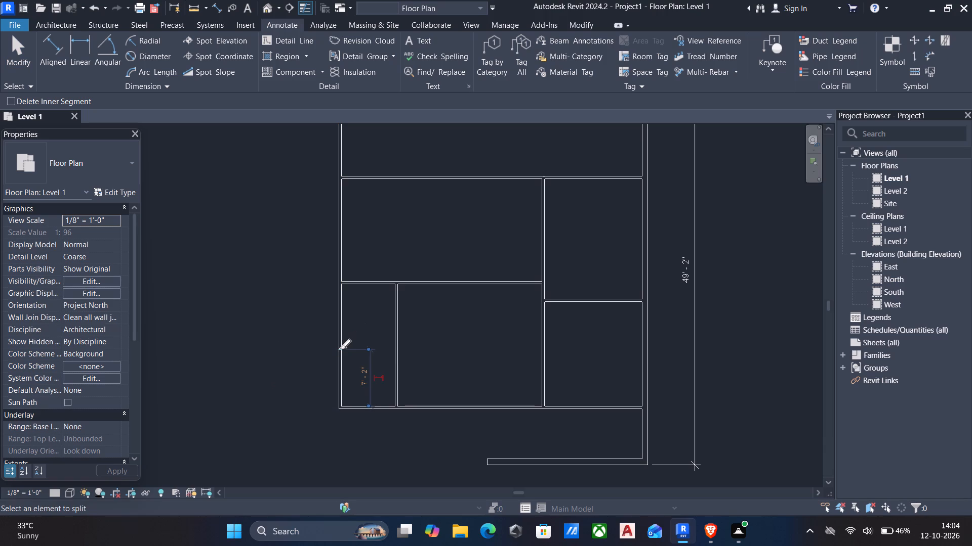
key("Escape")
key("Escape")
left_click(340, 396)
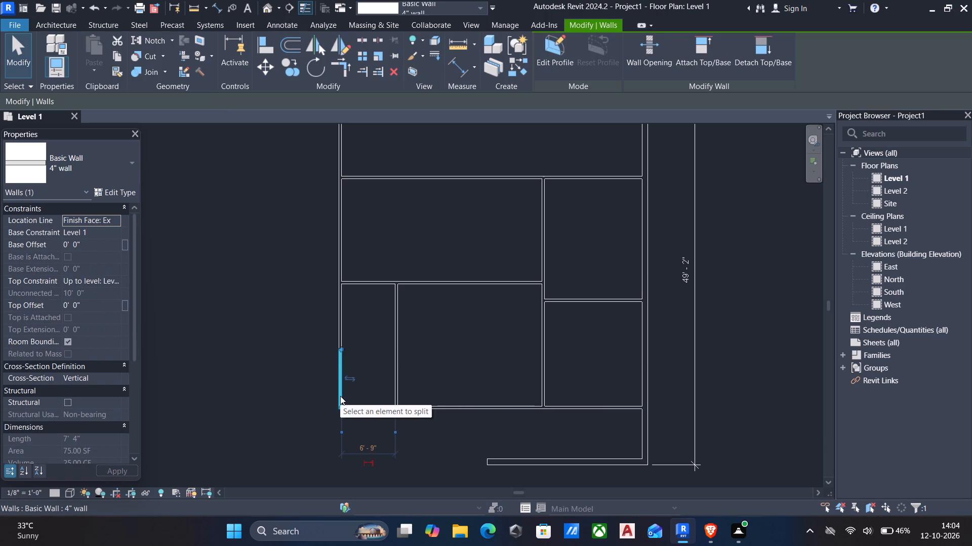
key("Delete")
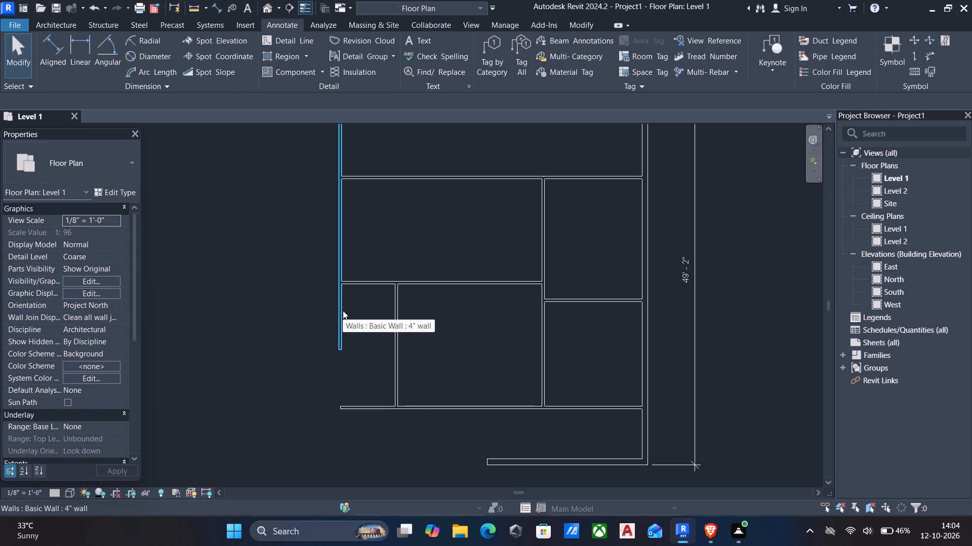
Trim the remaining west wall to a corner with the horizontal 4" wall dividing the central area.
type("tr")
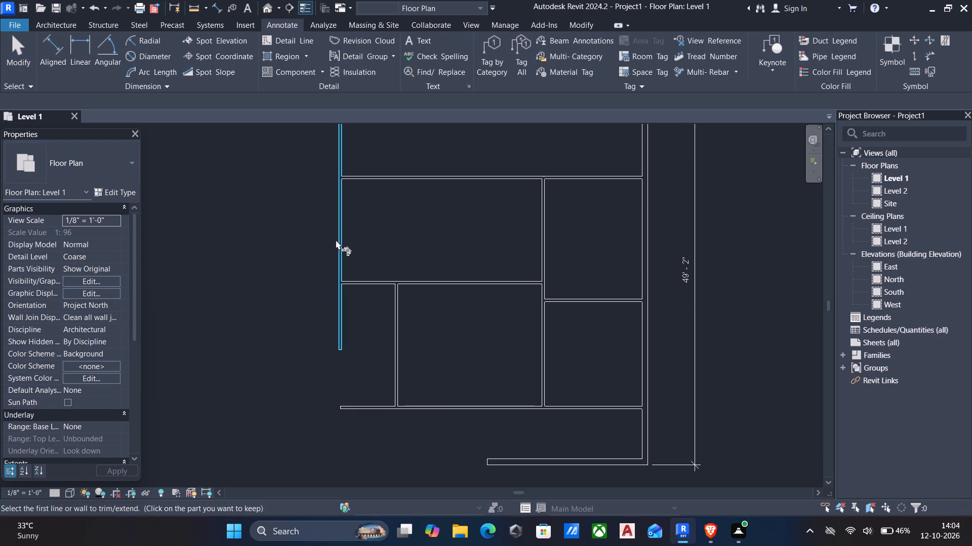
left_click(338, 241)
left_click(356, 278)
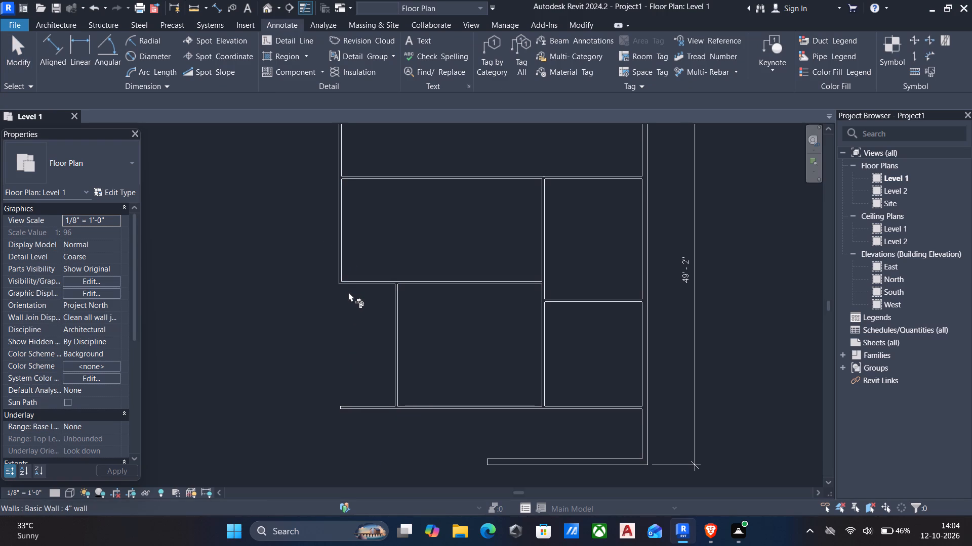
key("Escape")
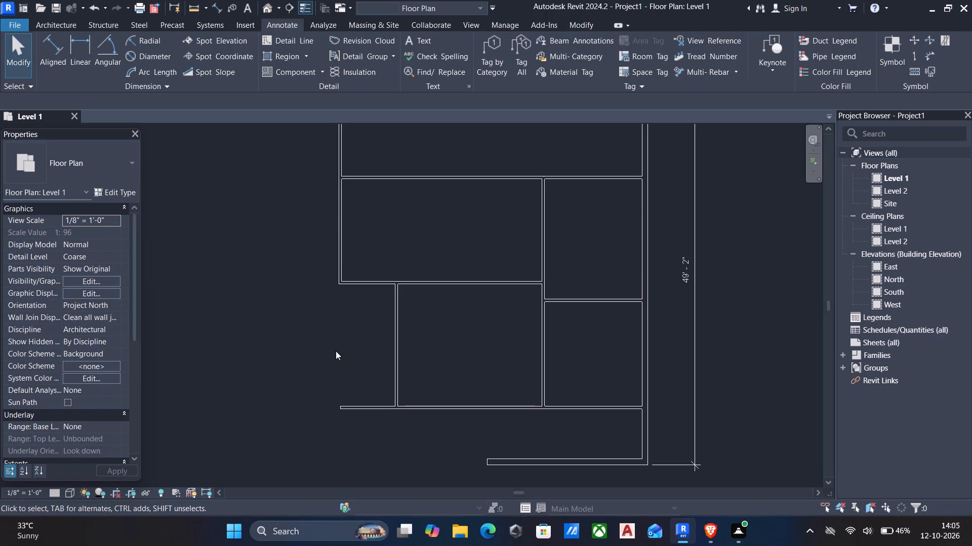
Stretch the west end of the lower horizontal 4" partition outward to a total length of about 60 feet.
left_click(357, 410)
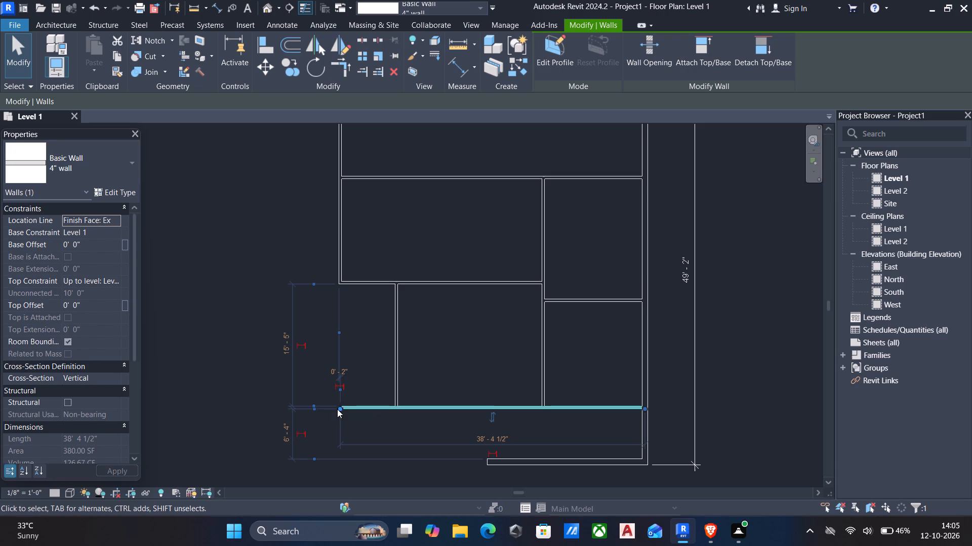
left_click_drag(339, 405, 170, 411)
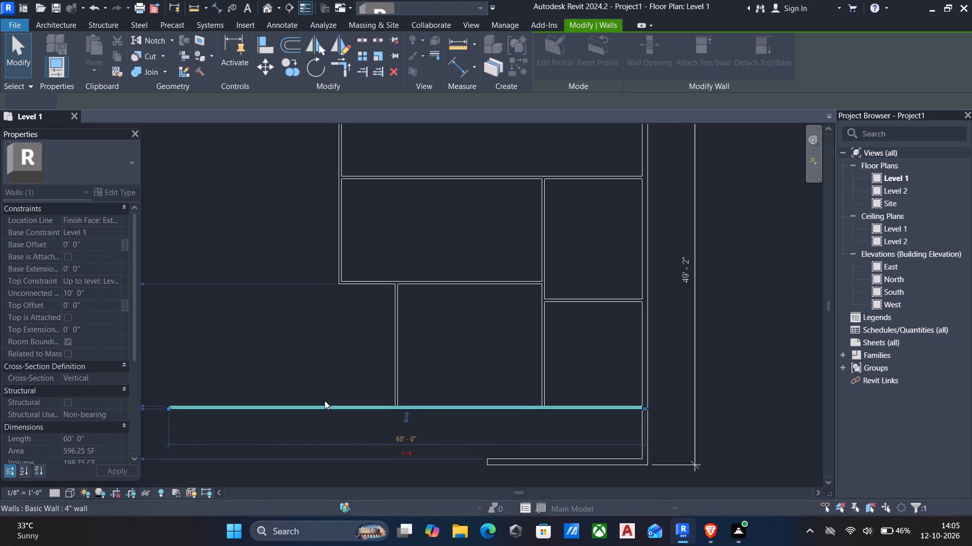
Draw a horizontal 4" wall about 23' long, offset 11' 2" above the lower partition's west stretch, and flip it outside that clearance.
type("cs")
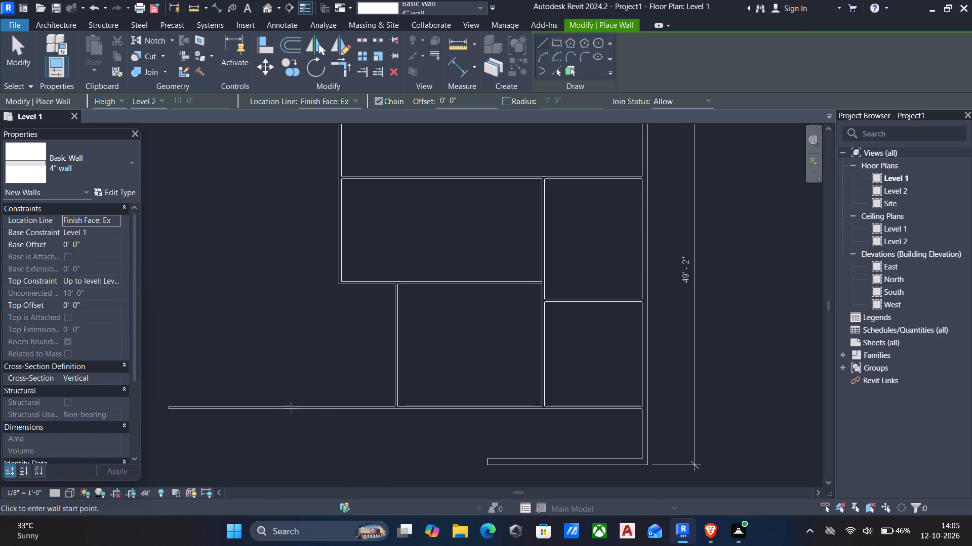
left_click_drag(472, 99, 350, 90)
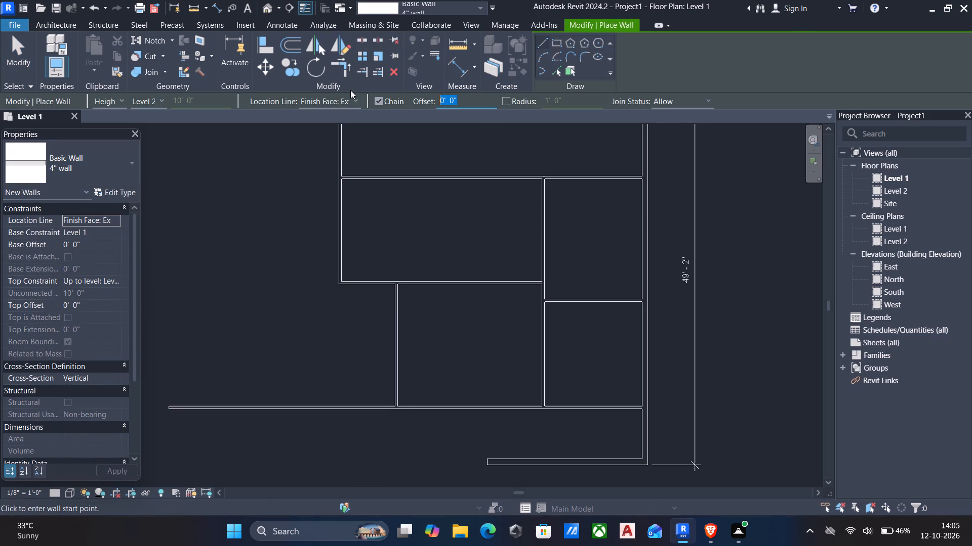
type("11'2\"")
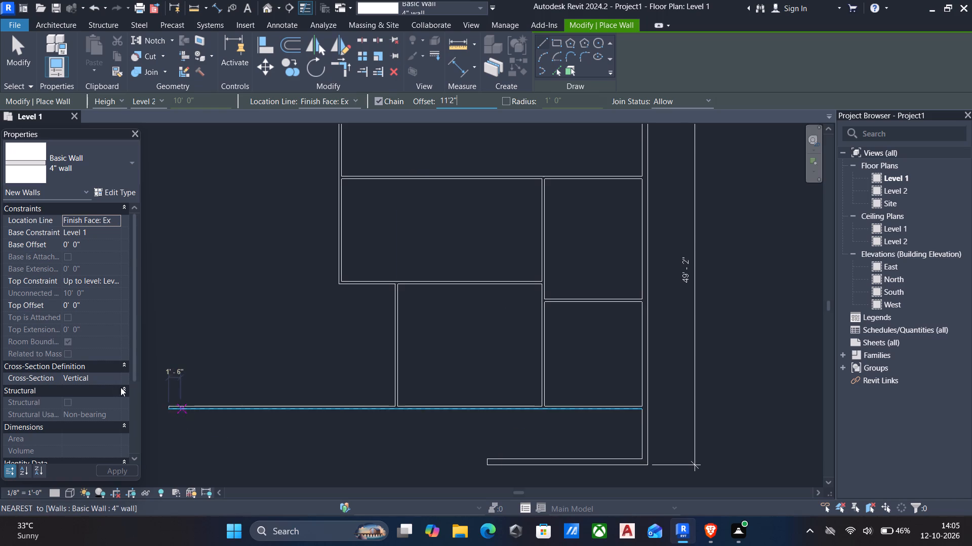
left_click(168, 402)
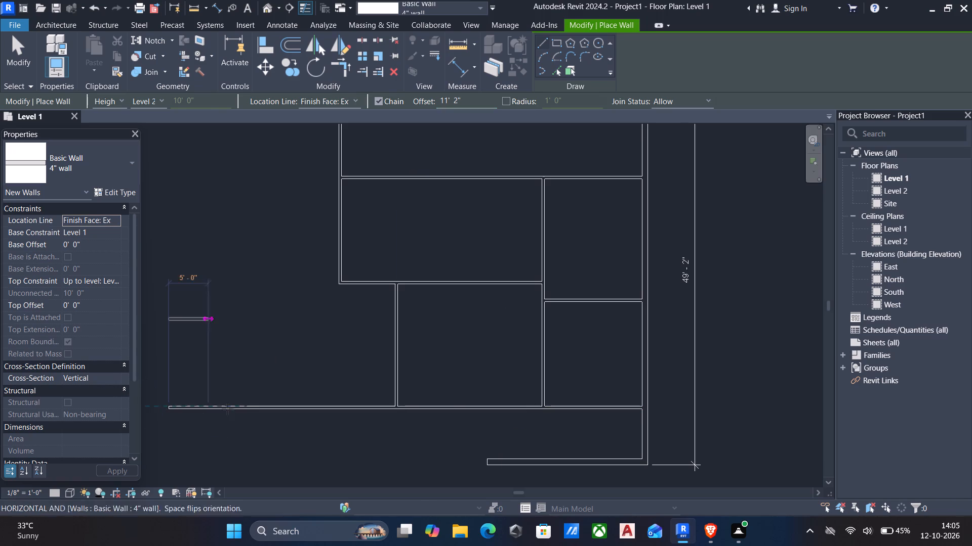
left_click(350, 401)
key("Escape")
key("Escape")
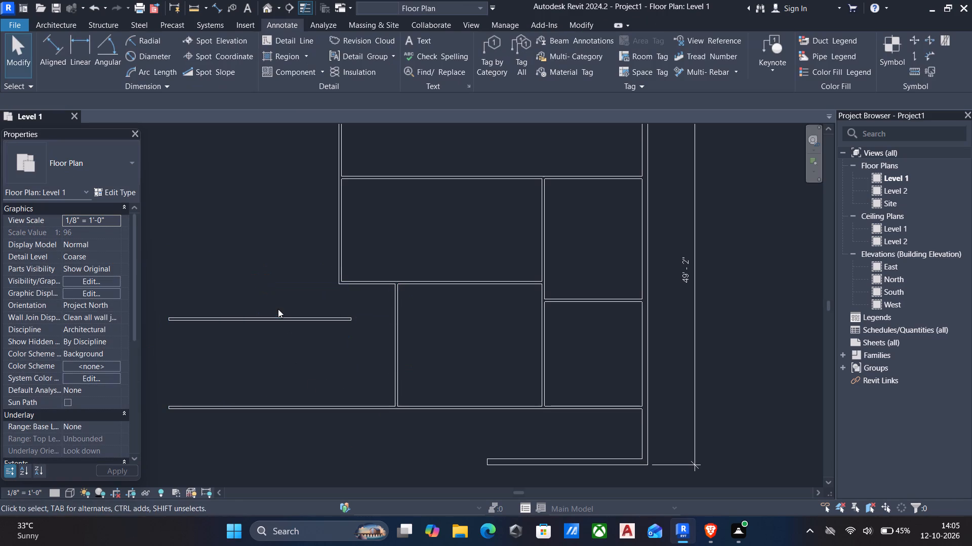
left_click(276, 315)
key("space")
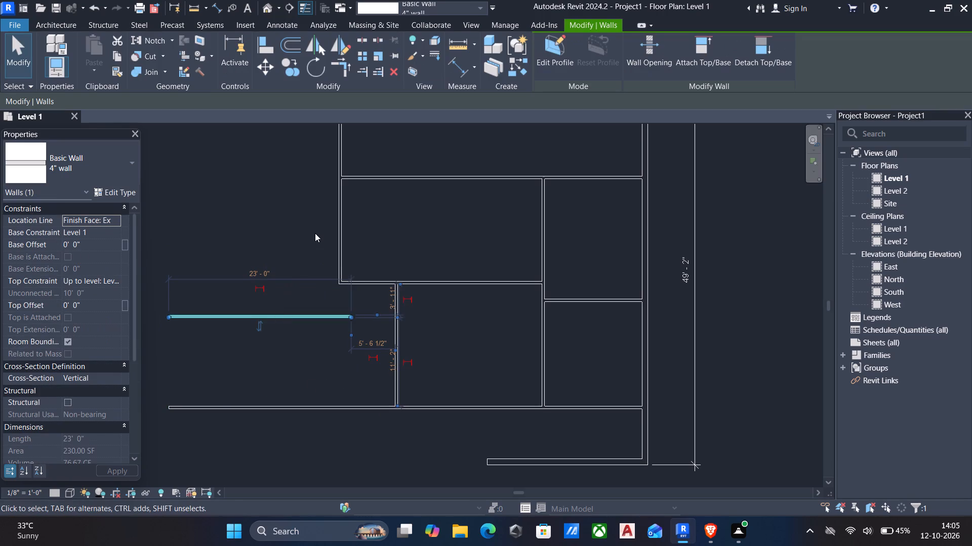
key("Escape")
Draw a vertical 9" exterior wall down from the west end of the top wall, with its thickness facing inward.
scroll(293, 218, "down", 3)
middle_click_drag(293, 218, 345, 299)
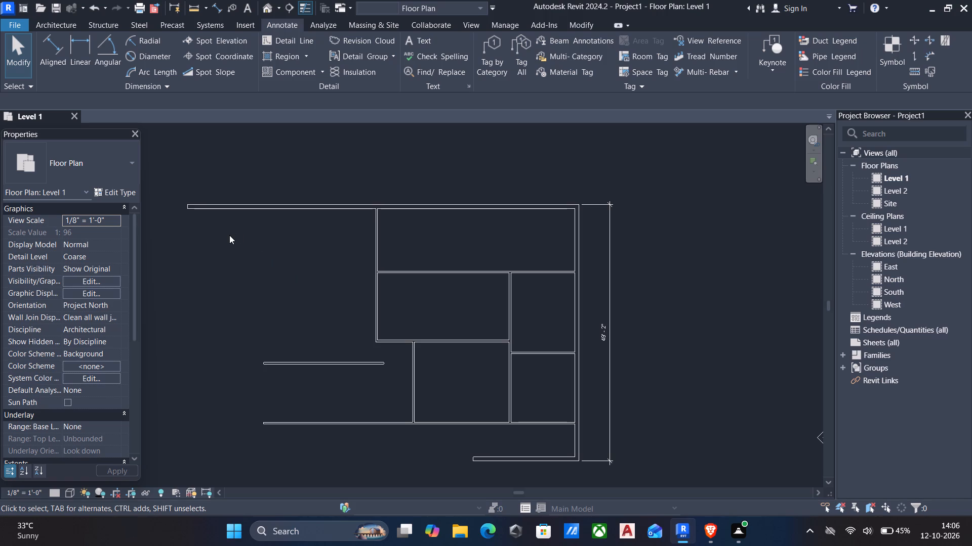
left_click(217, 202)
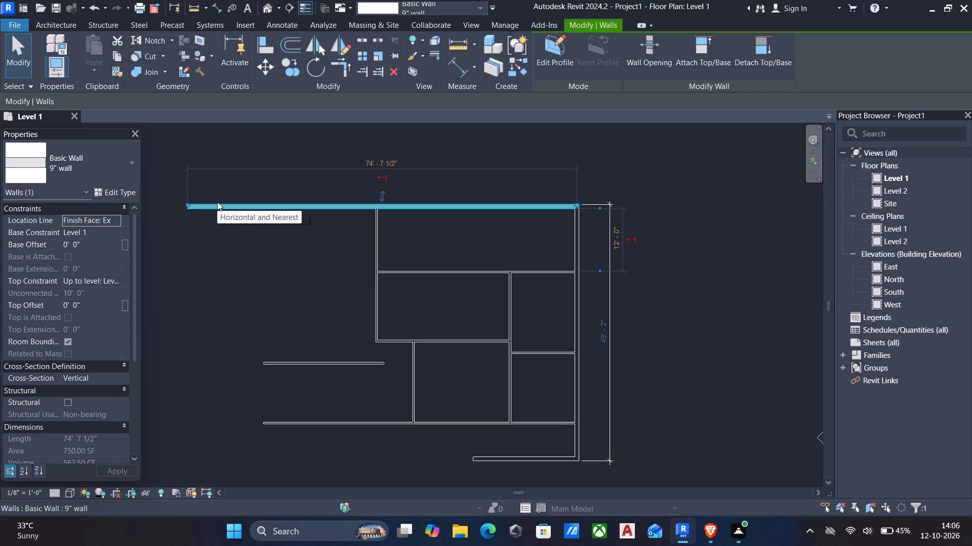
type("cs")
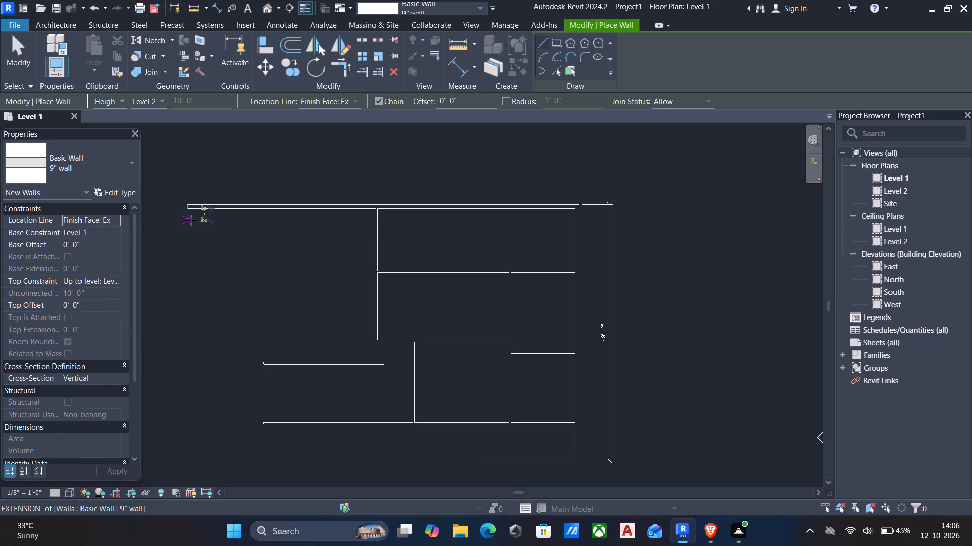
left_click(189, 209)
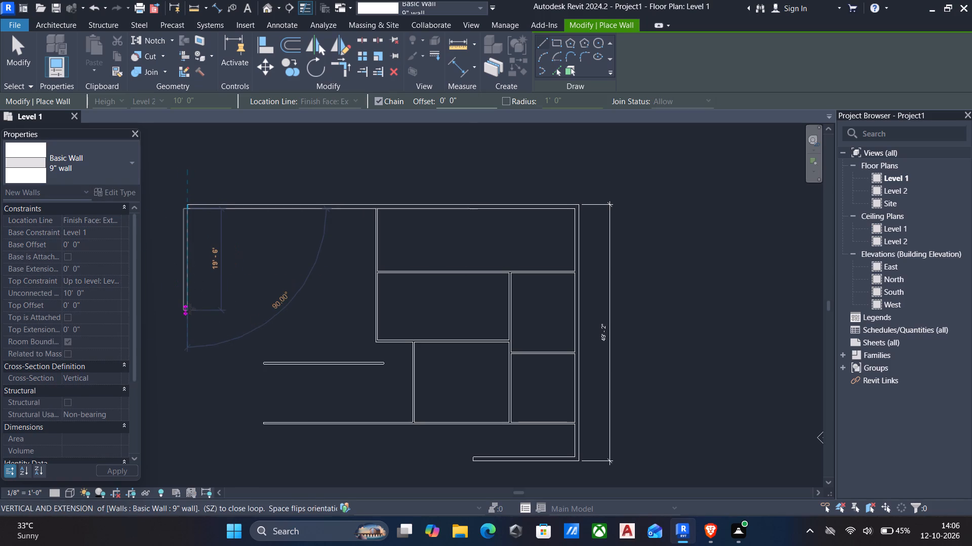
key("space")
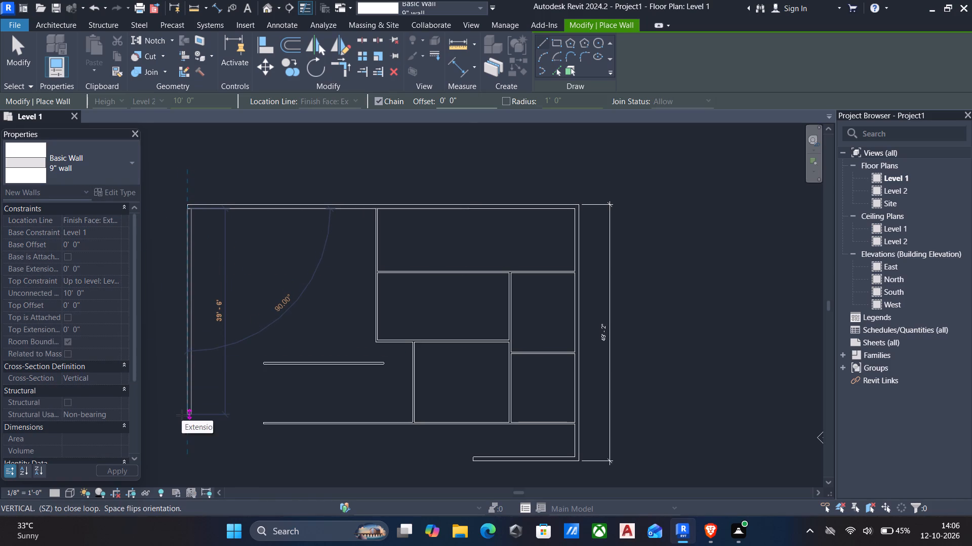
left_click(188, 430)
key("Escape")
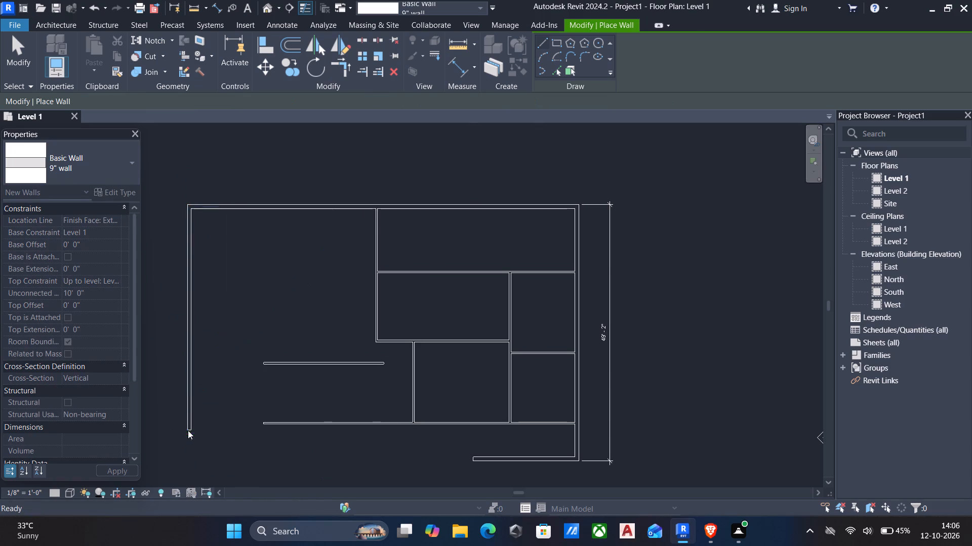
key("Escape")
Trim the new west exterior wall and the bottom 9" wall to a corner, closing the building outline.
type("tr")
left_click(189, 366)
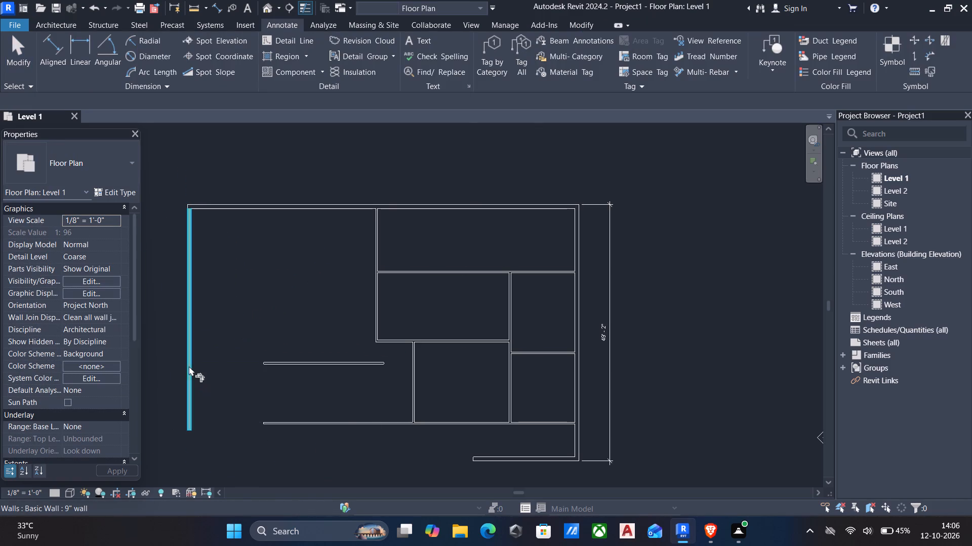
left_click(542, 454)
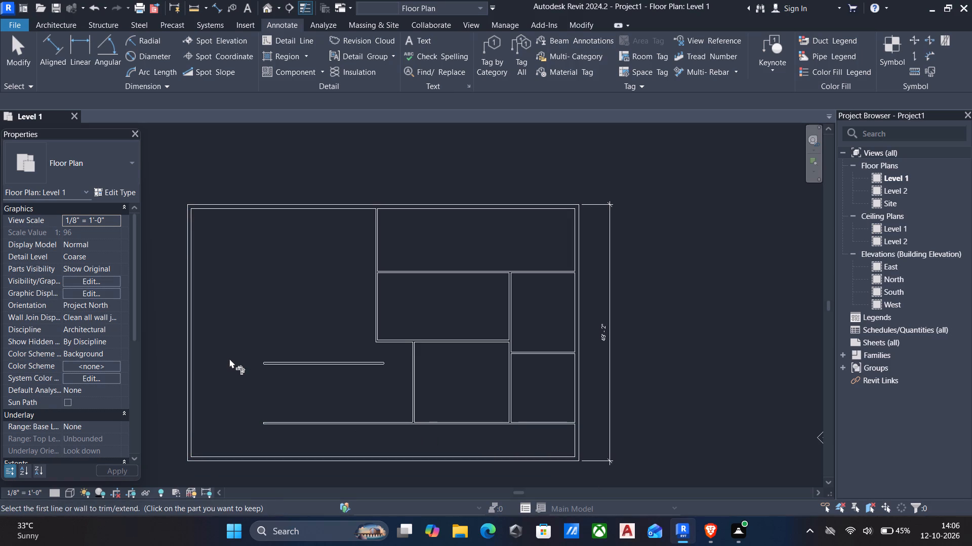
key("Escape")
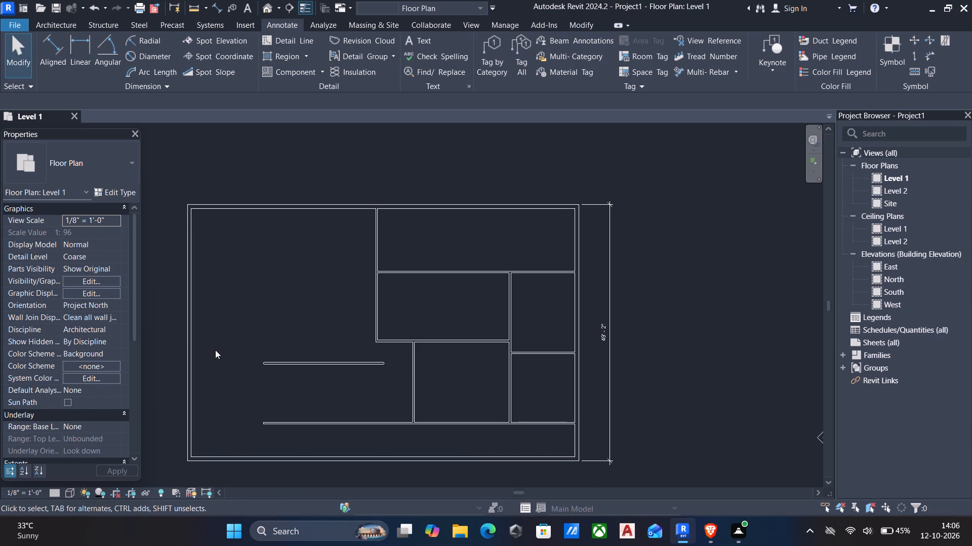
Draw a full-height vertical 4" partition offset 23' 9" from the west exterior wall's inner face, and flip it to the east side.
left_click(274, 359)
type("cs")
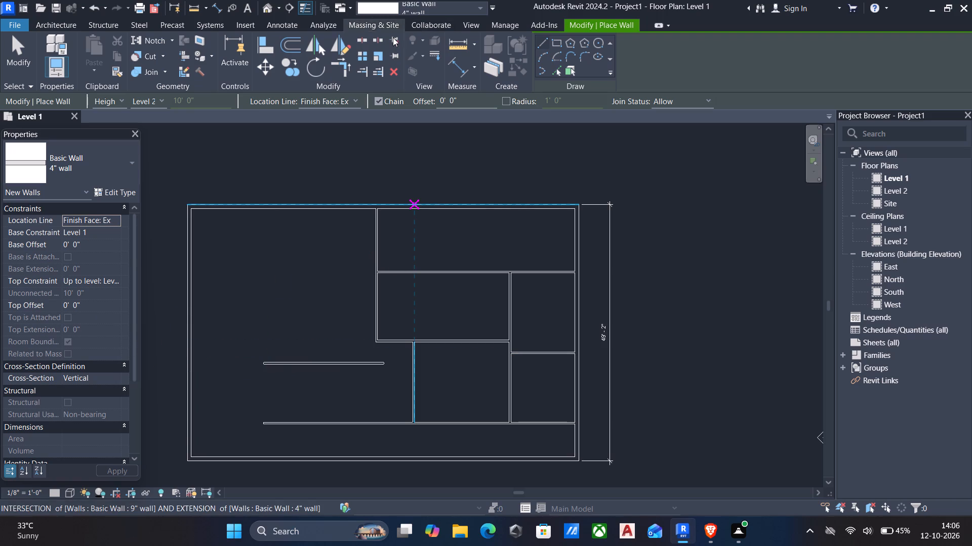
left_click_drag(488, 98, 204, 111)
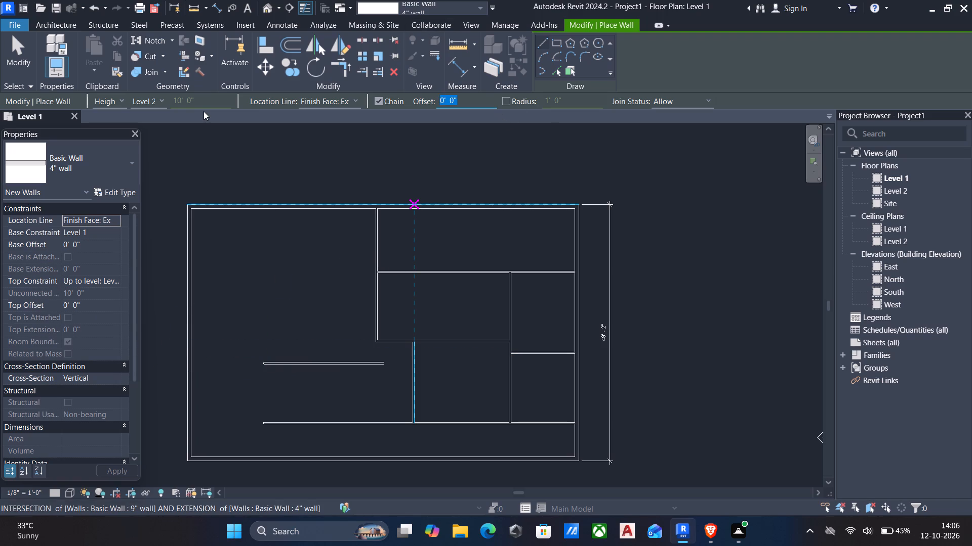
type("23'9\"")
left_click(192, 208)
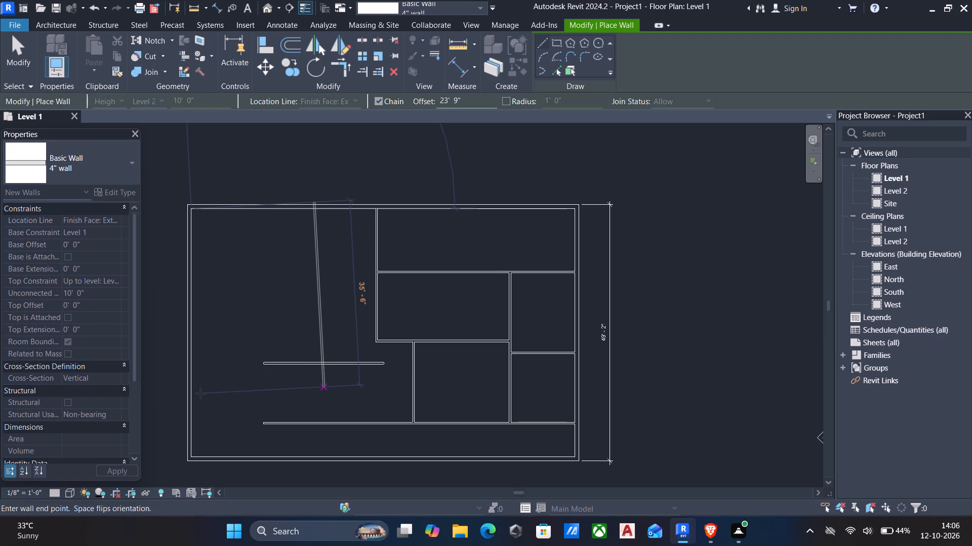
left_click(196, 458)
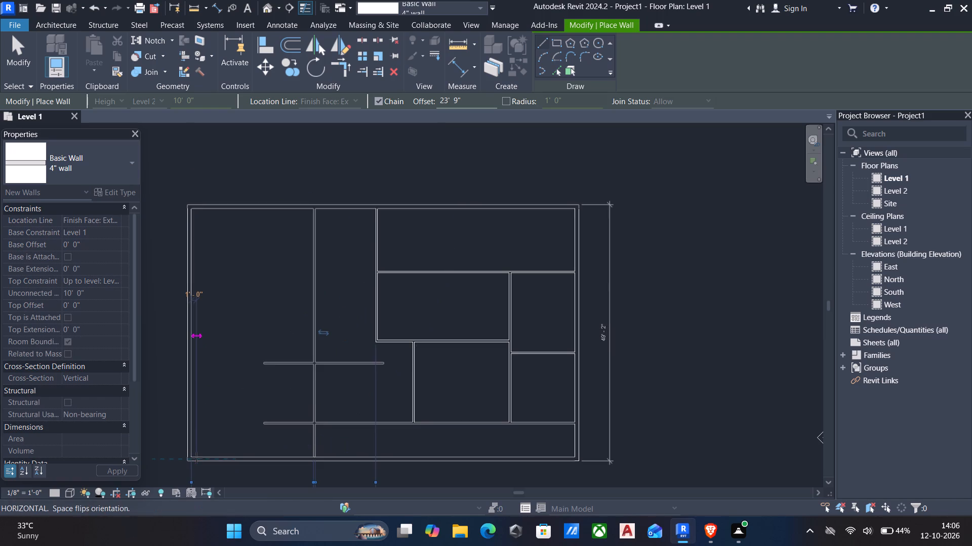
key("Escape")
key("Escape")
left_click(317, 320)
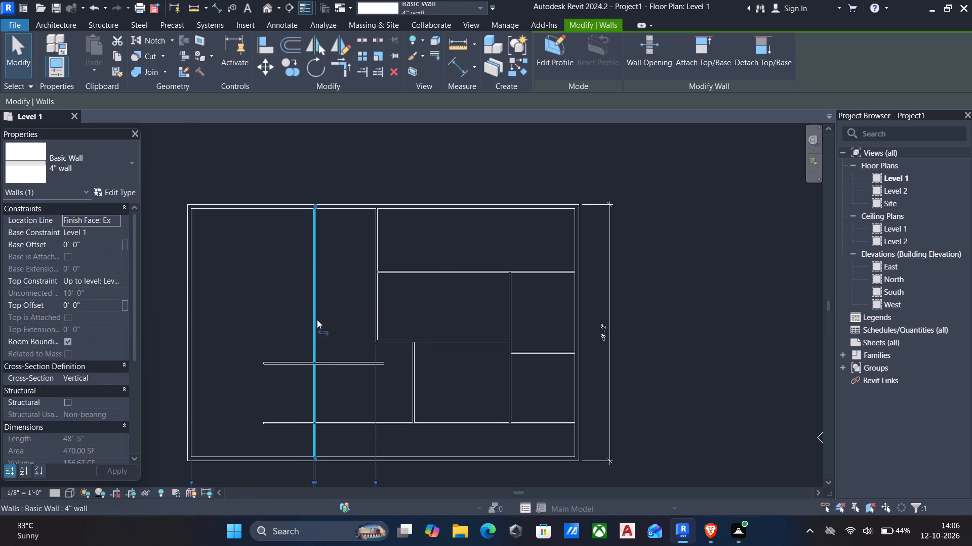
key("space")
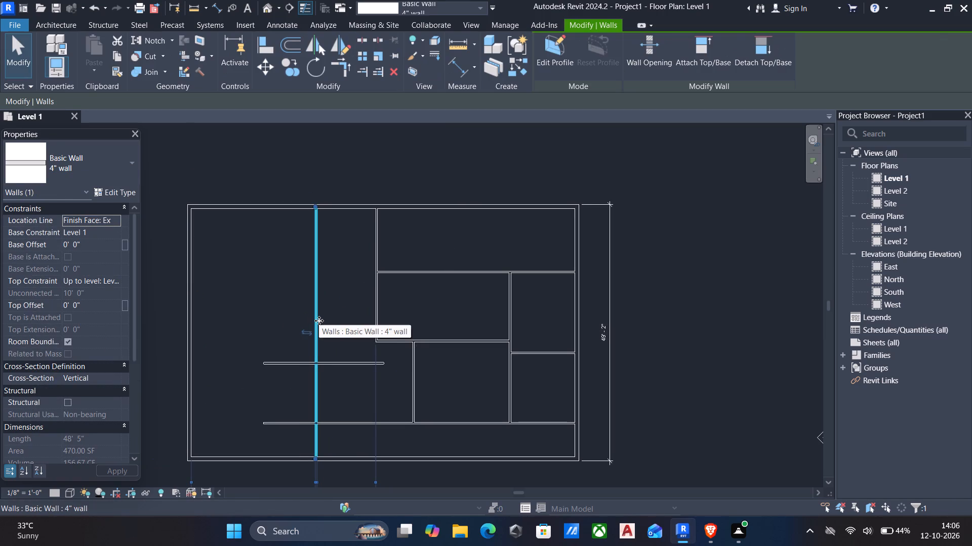
key("Escape")
Measure the passage width between the new vertical partition and the central room's west wall.
type("dd")
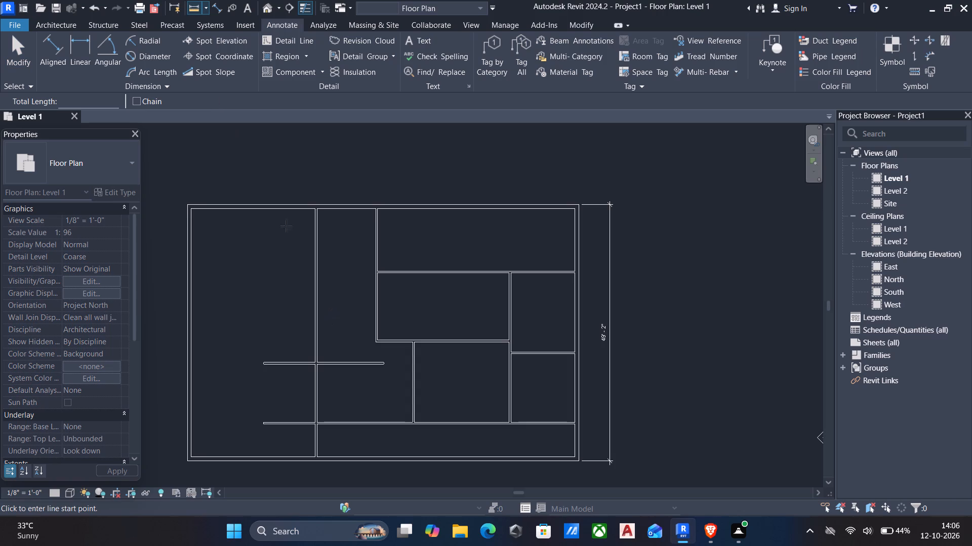
scroll(388, 276, "up", 9)
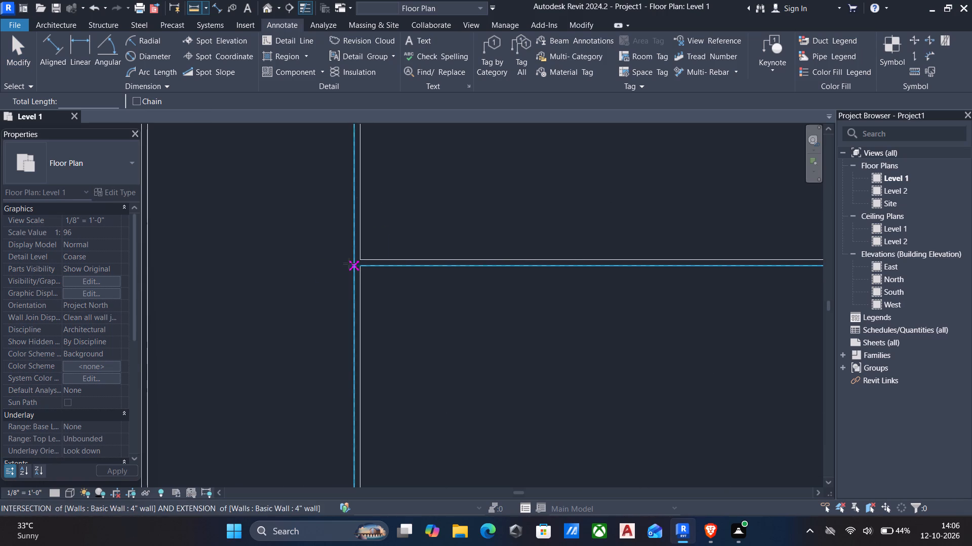
left_click(350, 263)
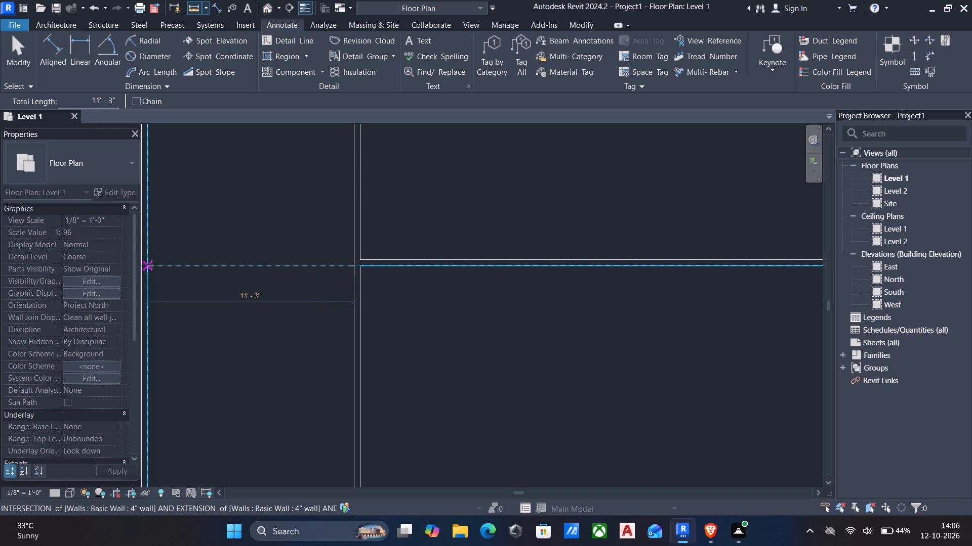
key("Escape")
Align the west end of the short horizontal 4" wall to the east face of the new vertical partition.
scroll(186, 271, "down", 5)
middle_click_drag(189, 273, 369, 273)
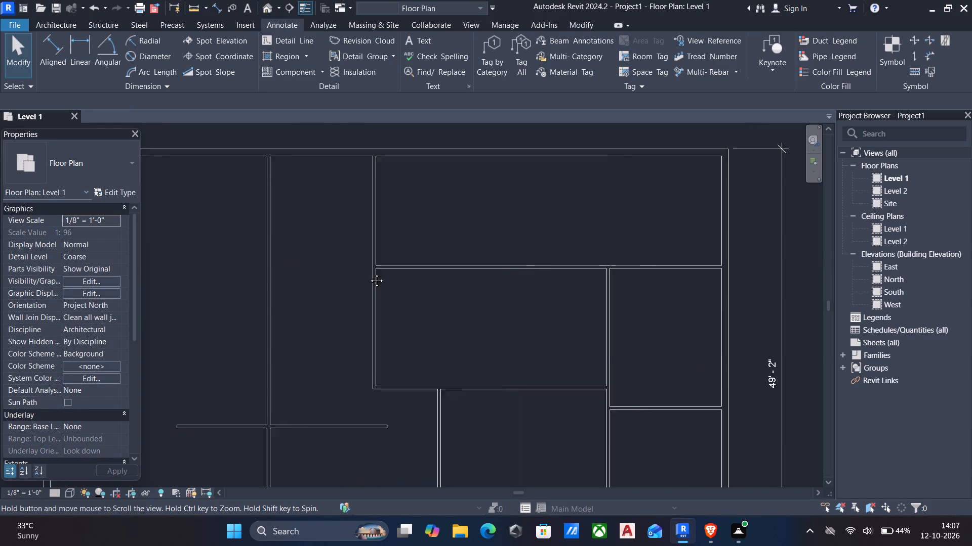
middle_click_drag(369, 273, 410, 272)
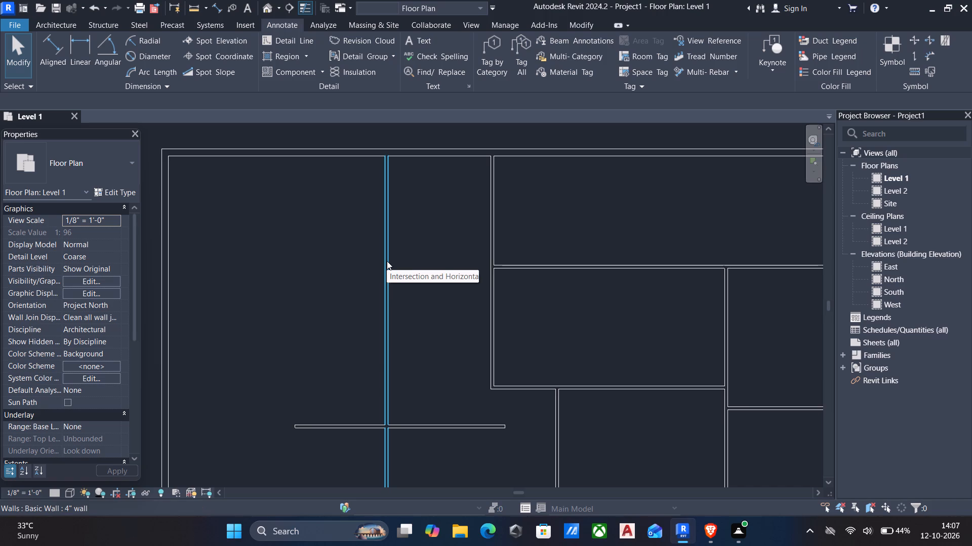
middle_click_drag(433, 315, 416, 271)
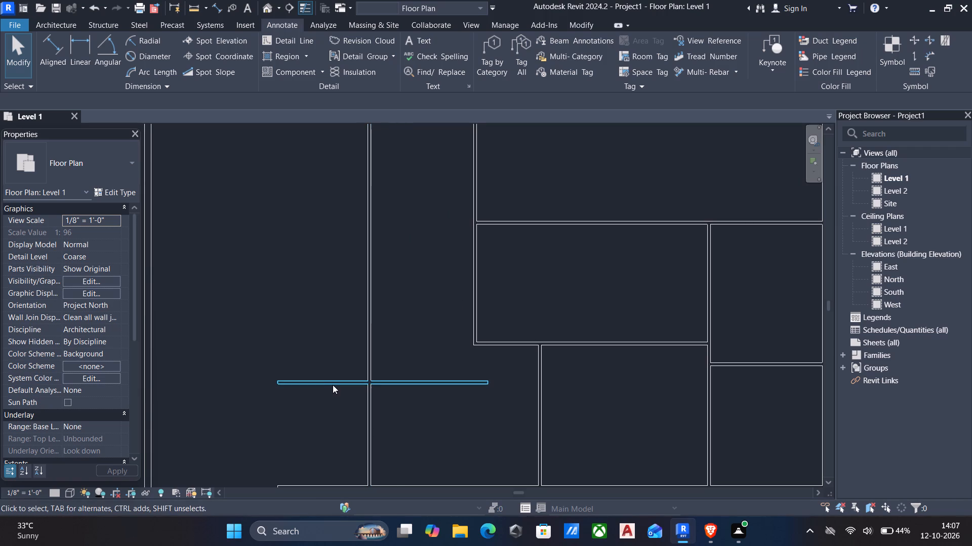
type("al")
left_click(373, 407)
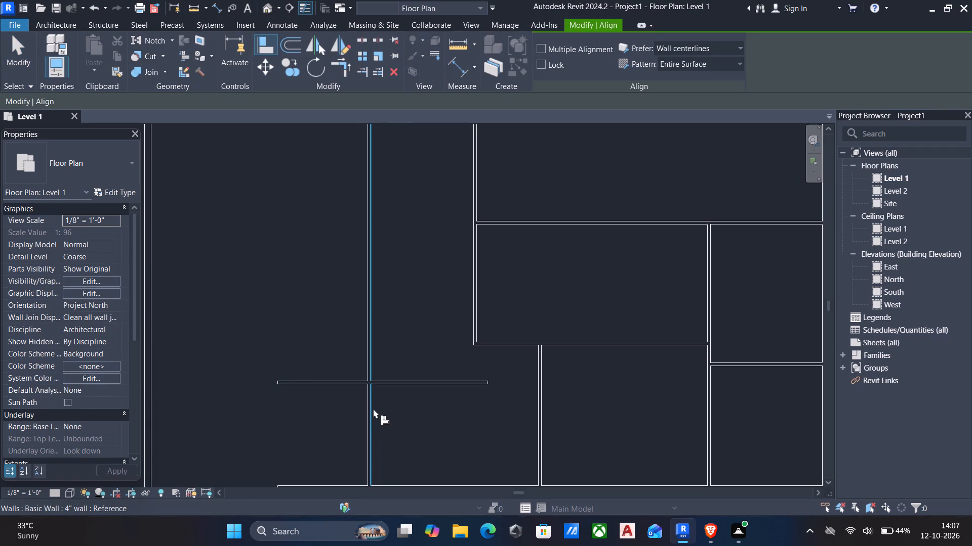
left_click(276, 380)
key("Escape")
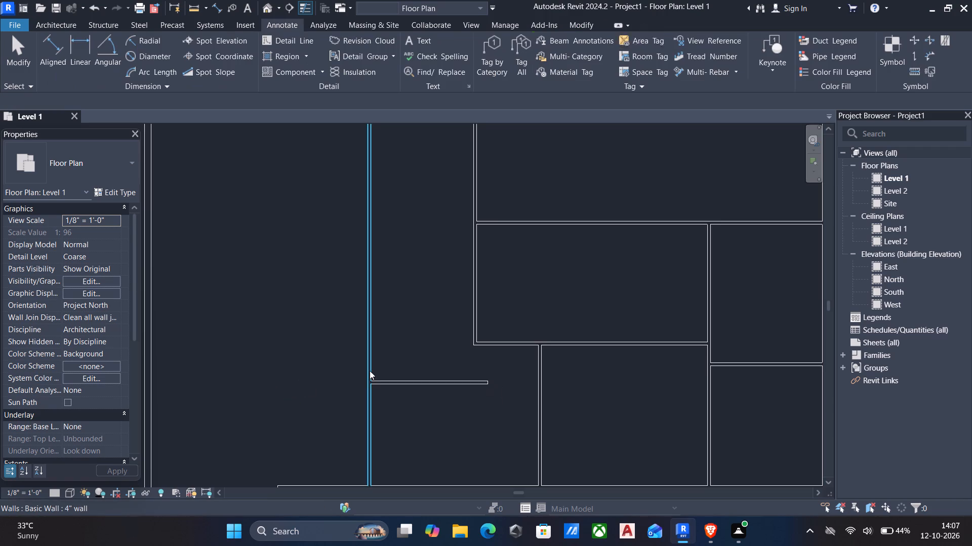
Start another 4" wall of the same type as the long vertical partition.
scroll(418, 397, "down", 3)
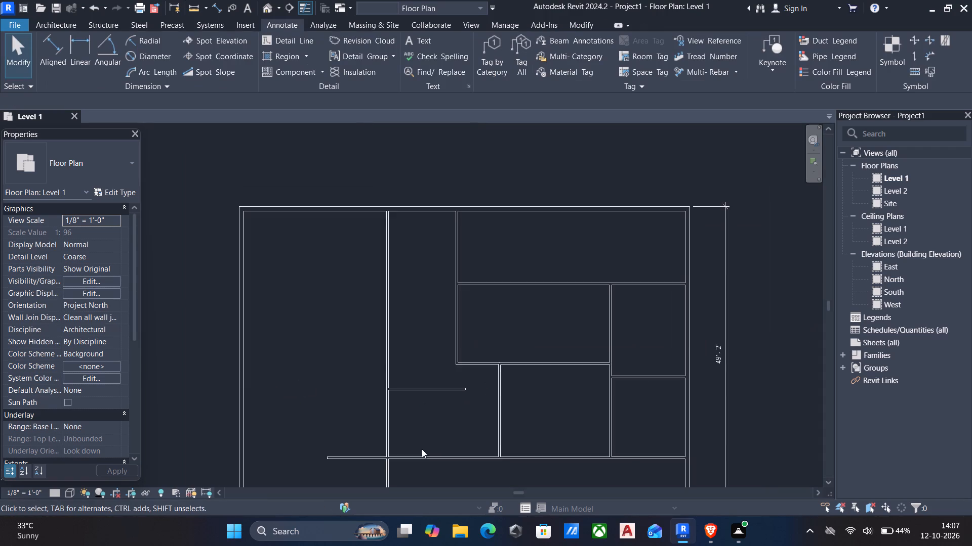
middle_click_drag(413, 463, 391, 200)
middle_click_drag(408, 217, 432, 374)
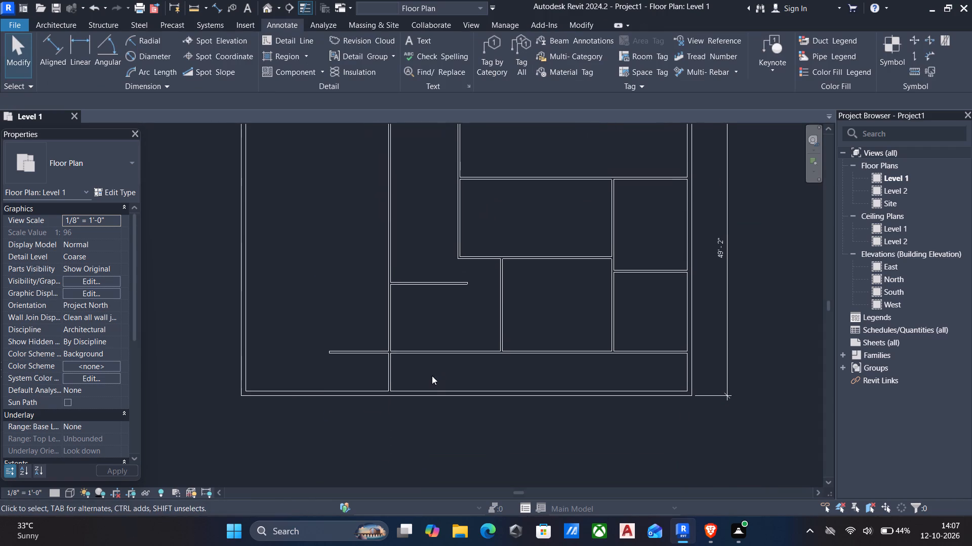
left_click(393, 315)
type("cs")
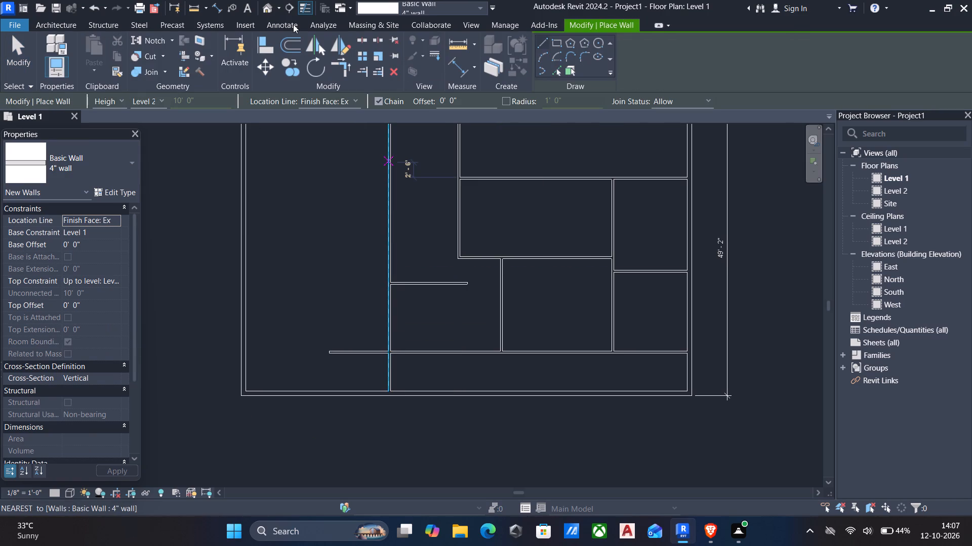
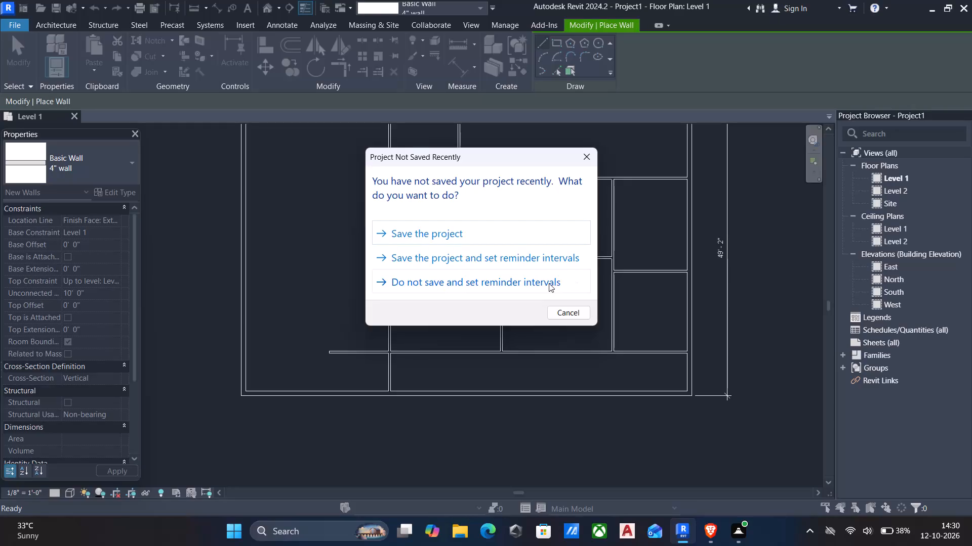
Dismiss the save reminder without saving and cancel the pending 4" wall placement.
middle_click_drag(550, 283, 596, 298)
left_click(574, 318)
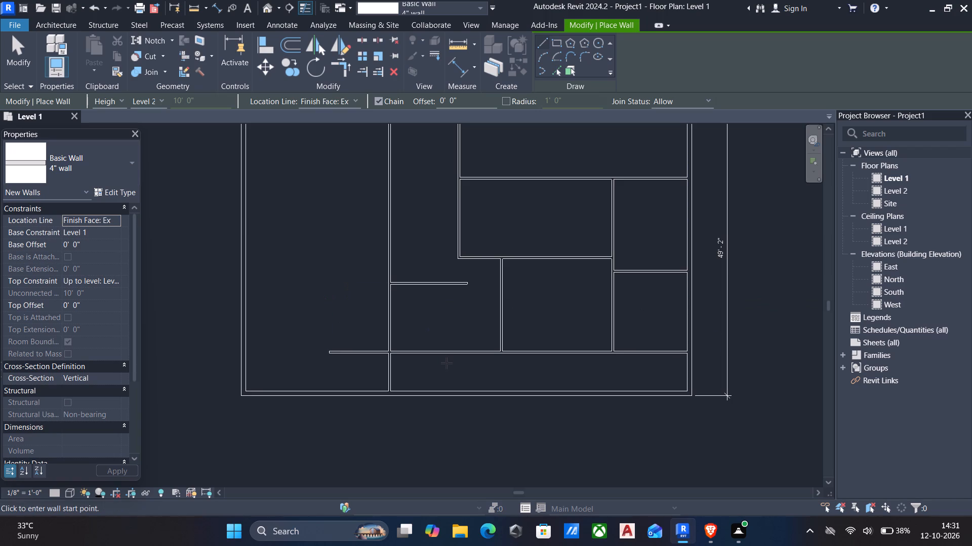
key("Escape")
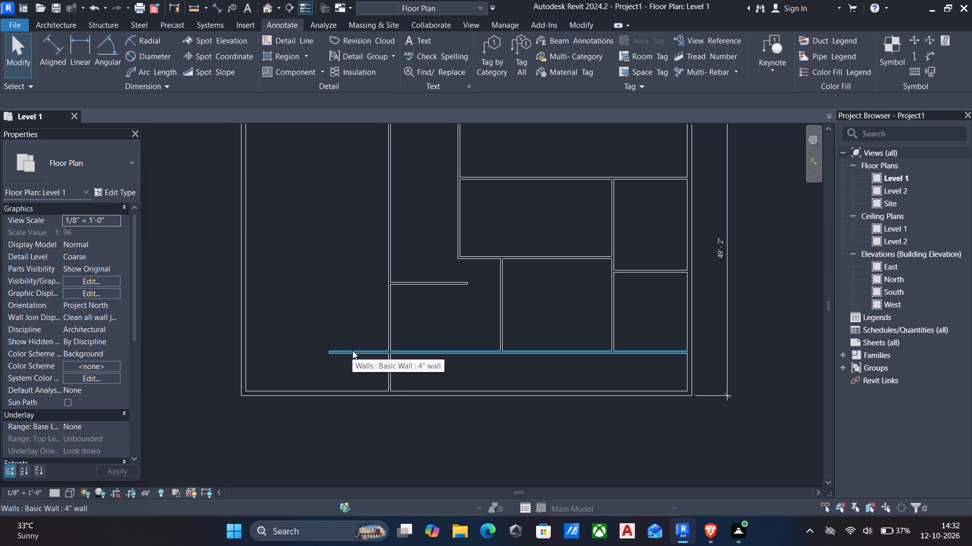
type("al")
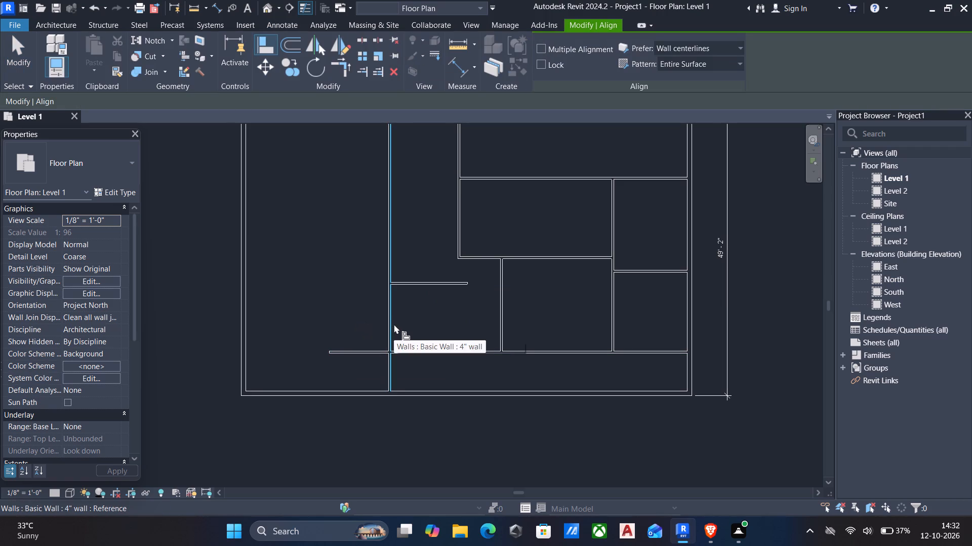
key("Escape")
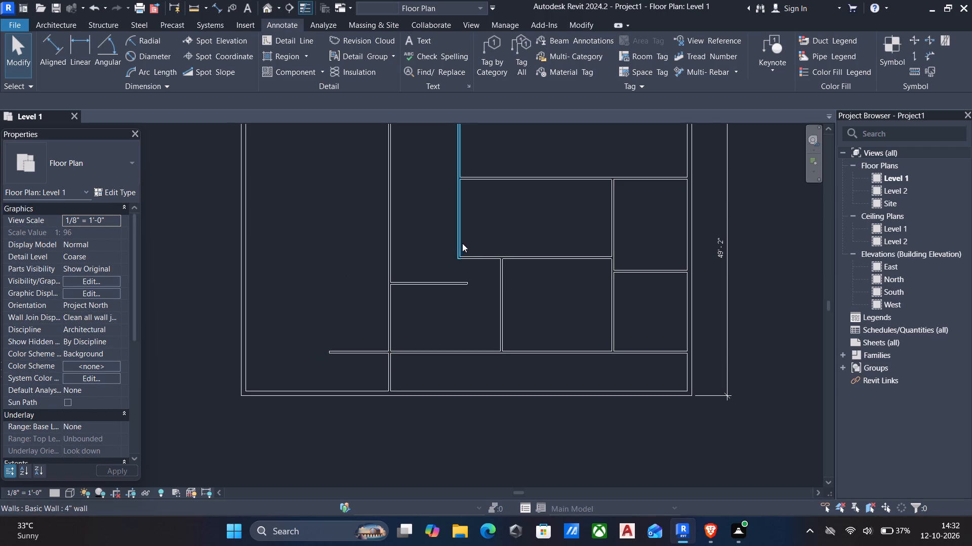
Measure the northeast room's depth along the east exterior wall and its full width along the south partition.
middle_click_drag(504, 266, 461, 309)
middle_click(461, 309)
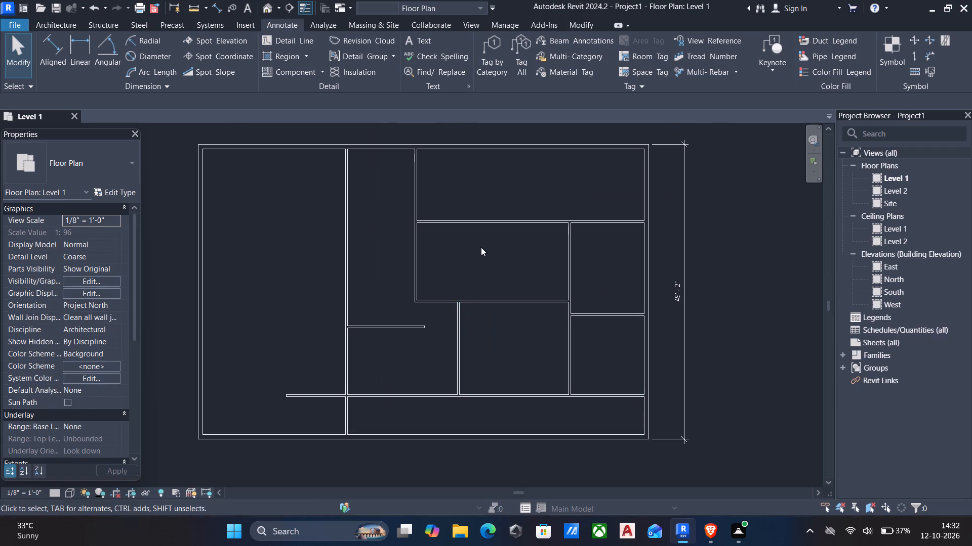
type("dd")
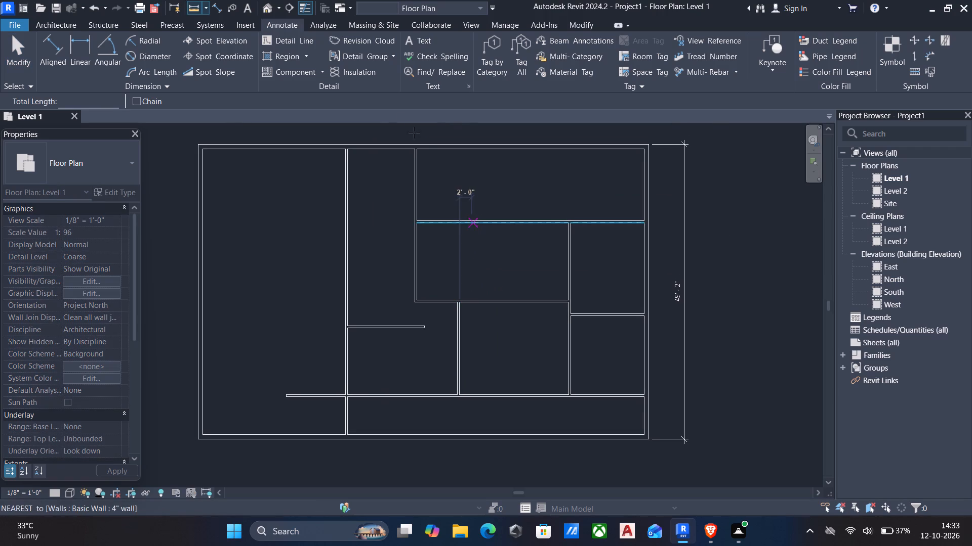
scroll(638, 144, "up", 4)
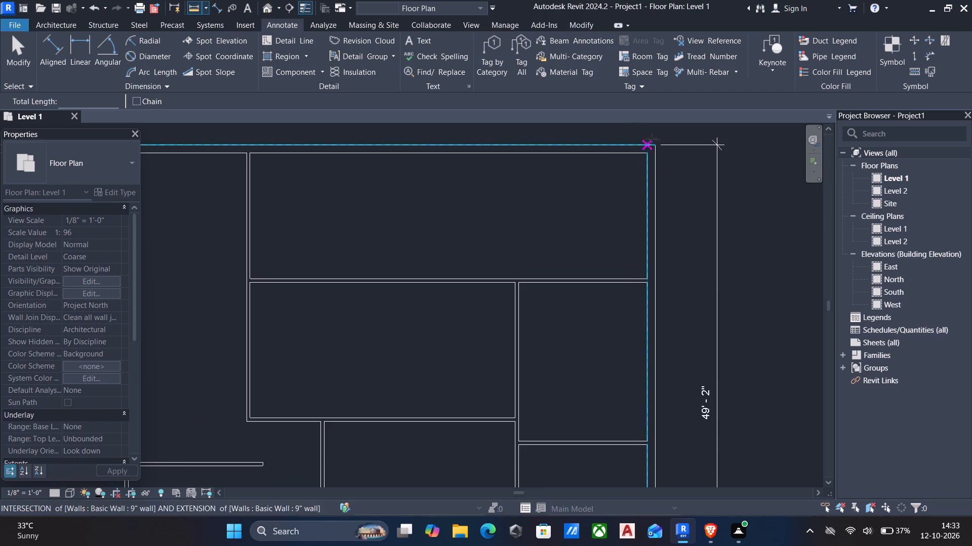
left_click(650, 155)
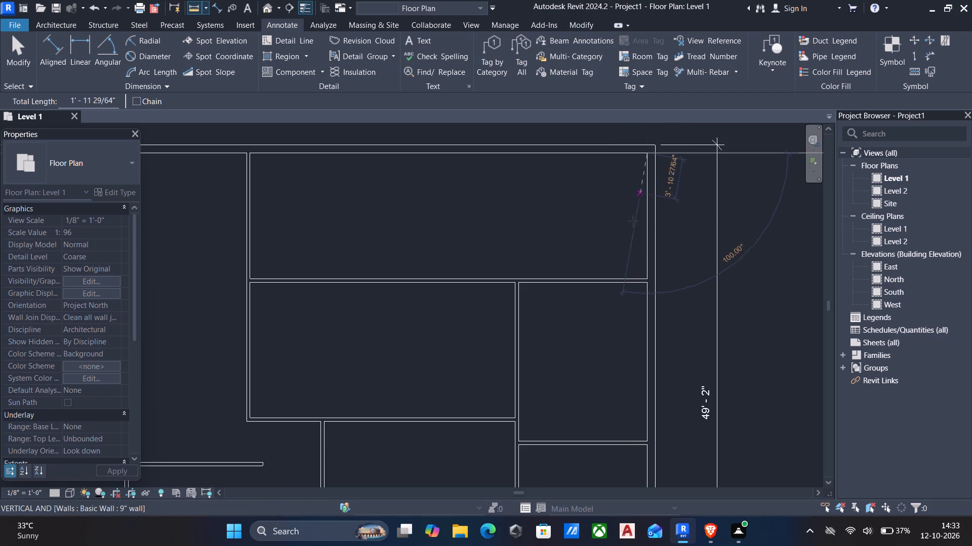
left_click(649, 282)
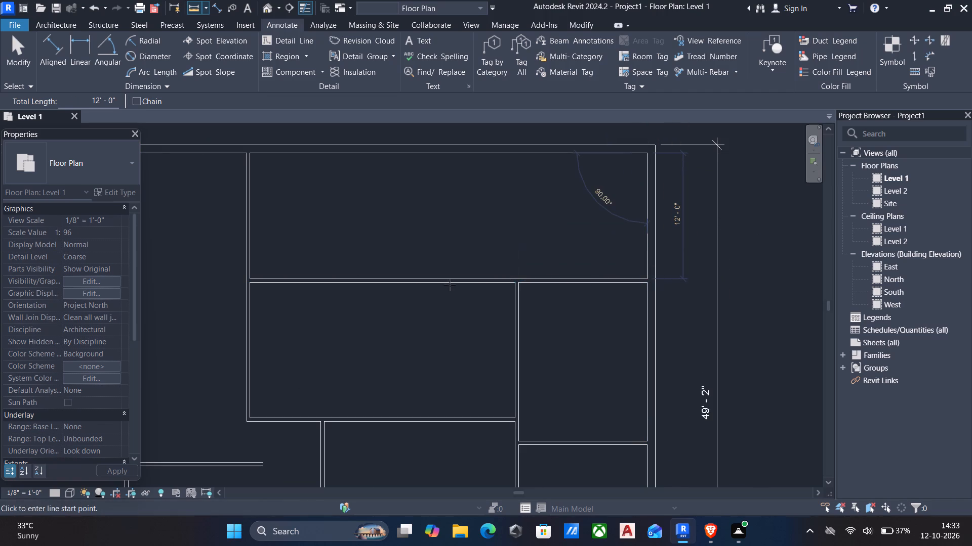
left_click(249, 279)
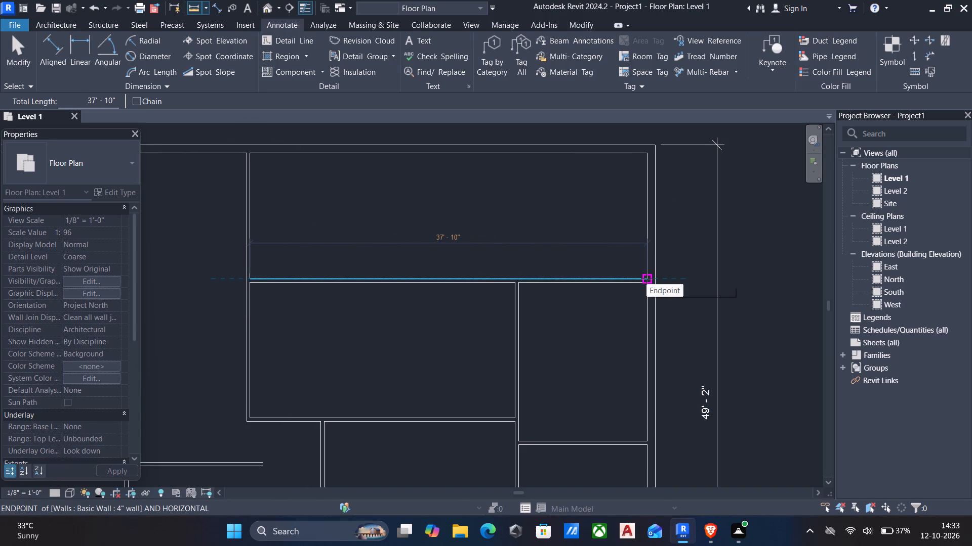
left_click(646, 279)
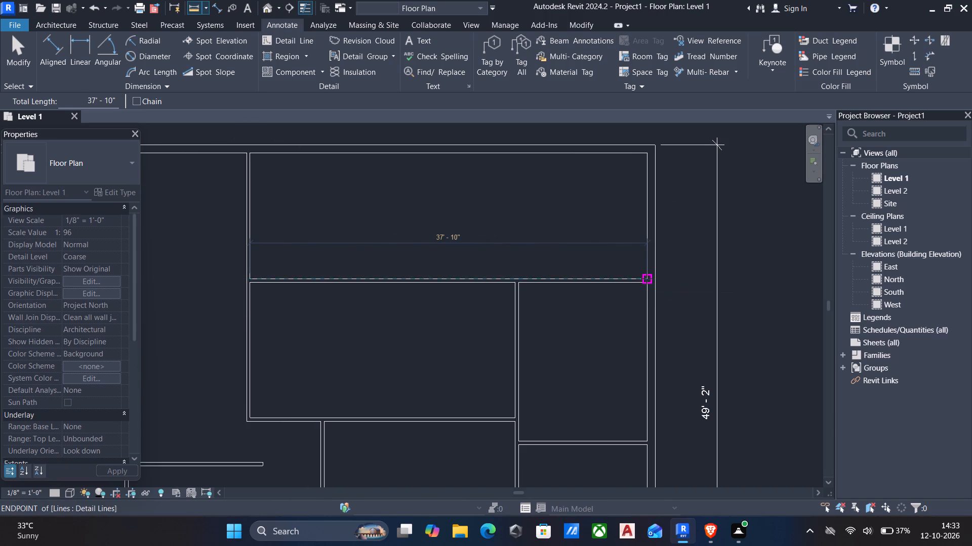
Measure the central room's depth along its west wall, from the northeast room's partition to its south wall.
left_click(252, 282)
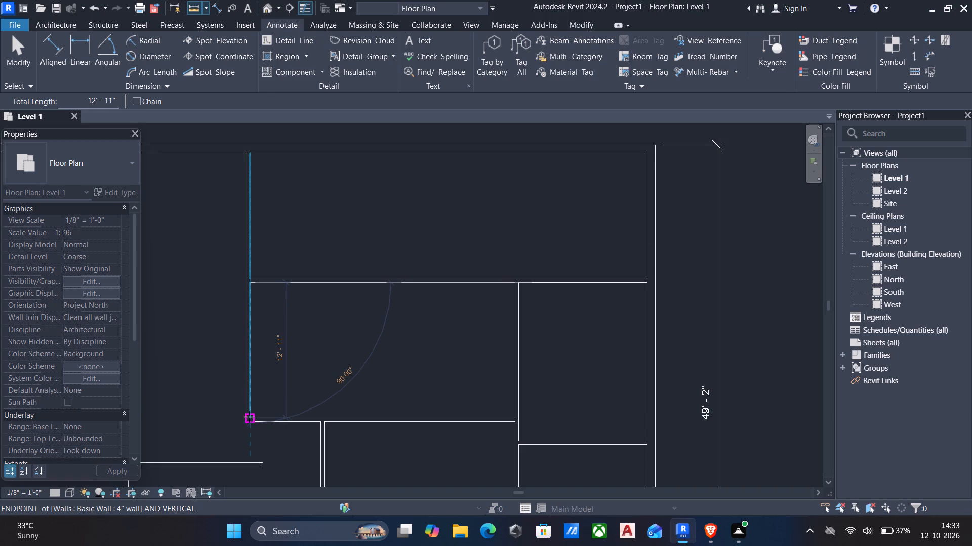
left_click(249, 417)
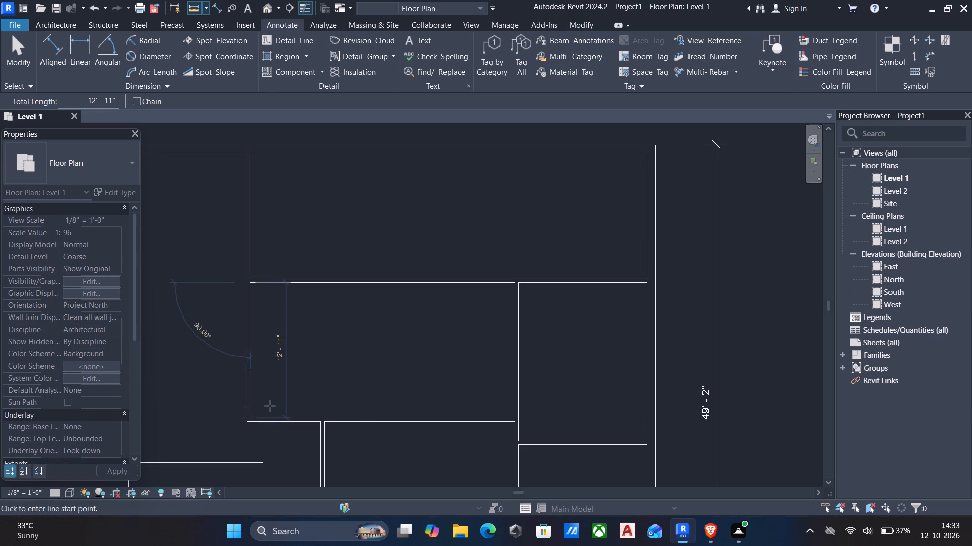
key("Escape")
Measure the depth of the room south of the central room along its west partition.
scroll(425, 343, "down", 6)
middle_click(425, 343)
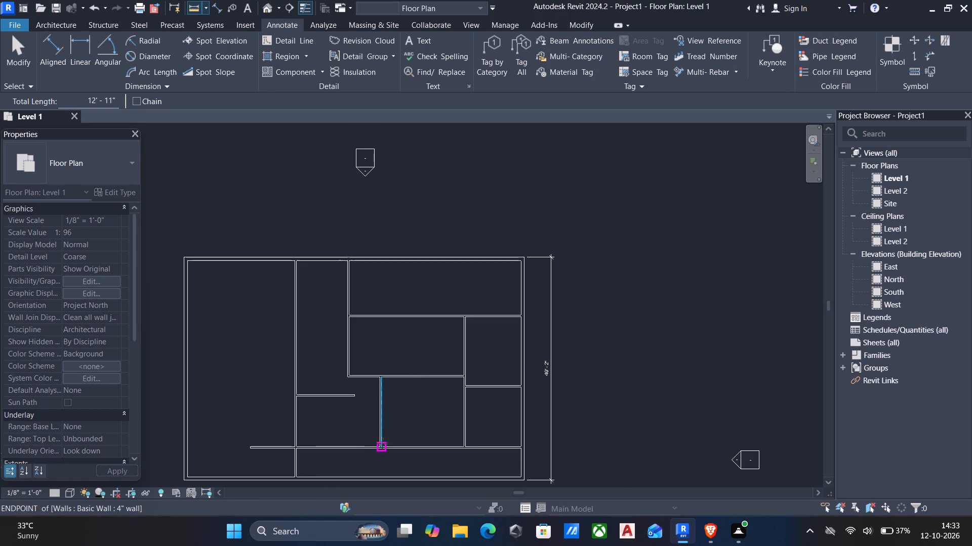
scroll(382, 443, "up", 5)
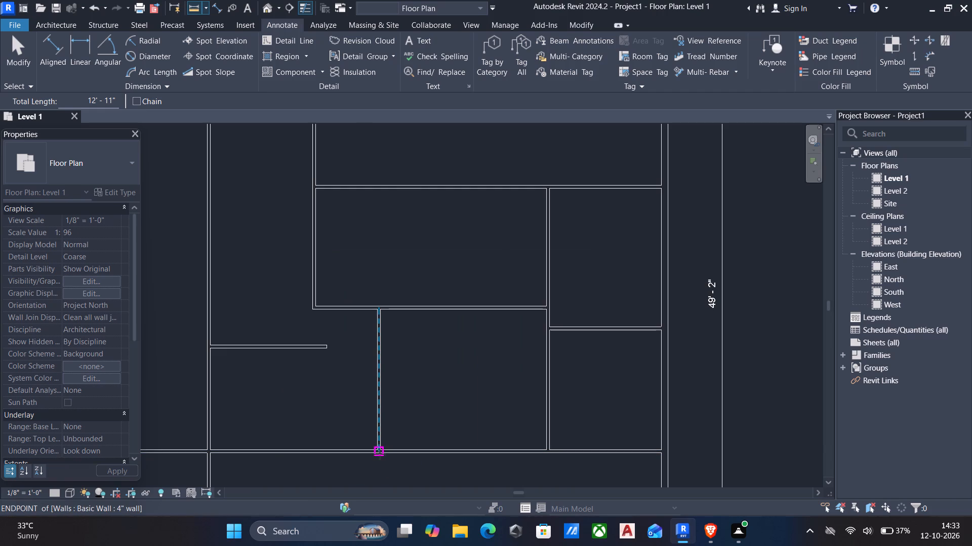
left_click(380, 450)
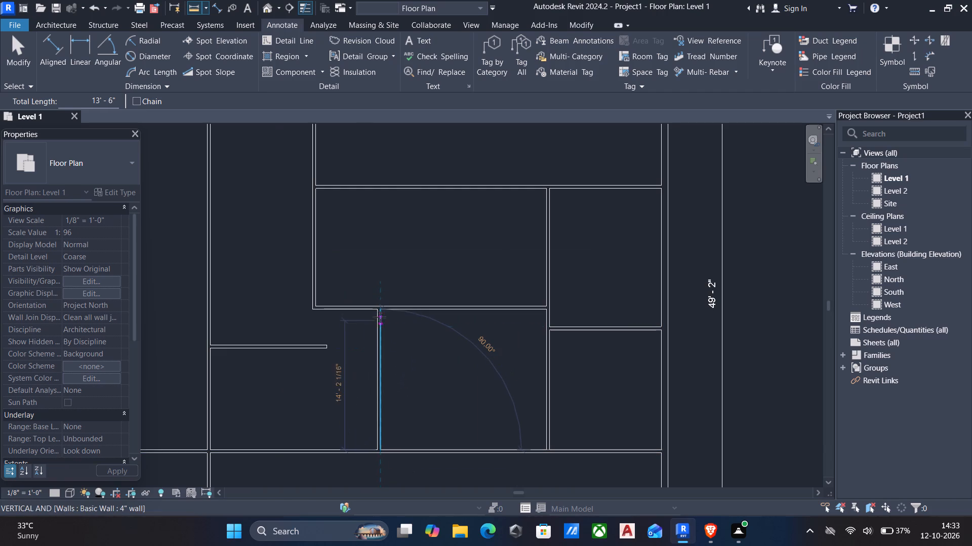
scroll(386, 319, "up", 4)
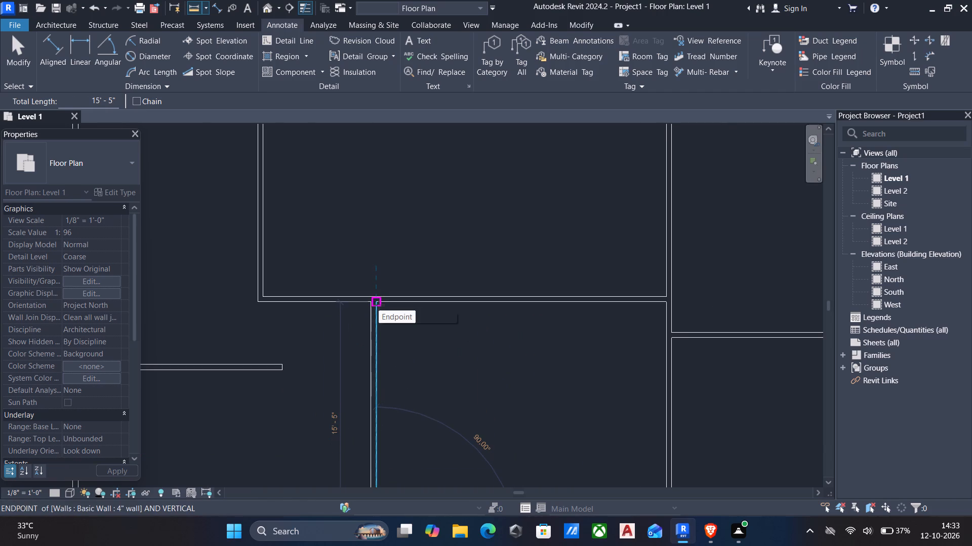
left_click(379, 304)
key("Escape")
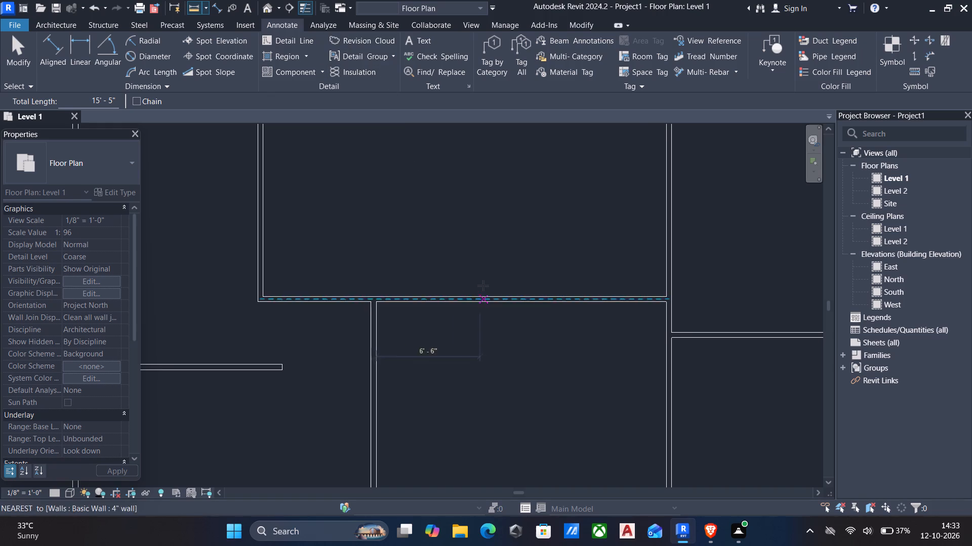
key("Escape")
Measure the depth of the southern strip between the long horizontal partition and the south exterior wall.
scroll(483, 285, "down", 6)
middle_click_drag(469, 350, 462, 254)
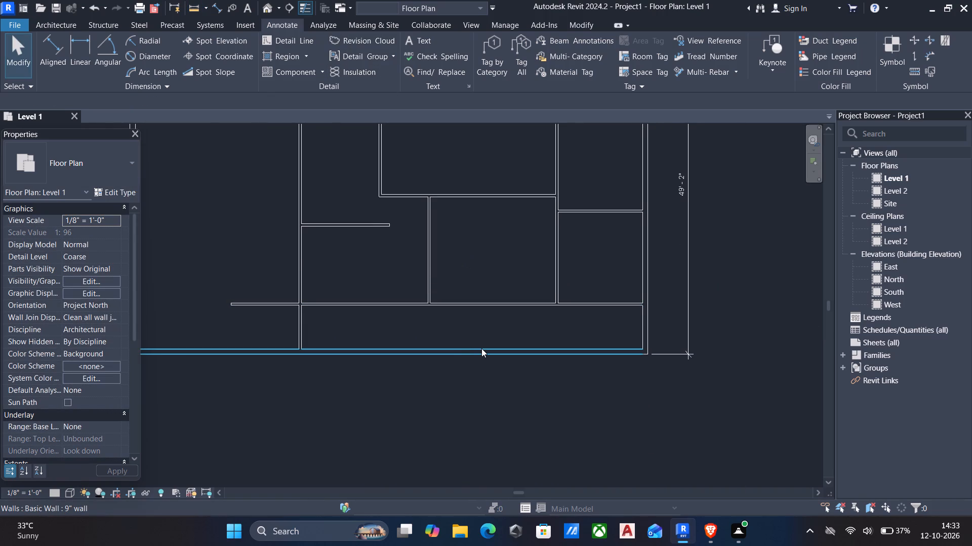
type("dd")
scroll(541, 355, "up", 6)
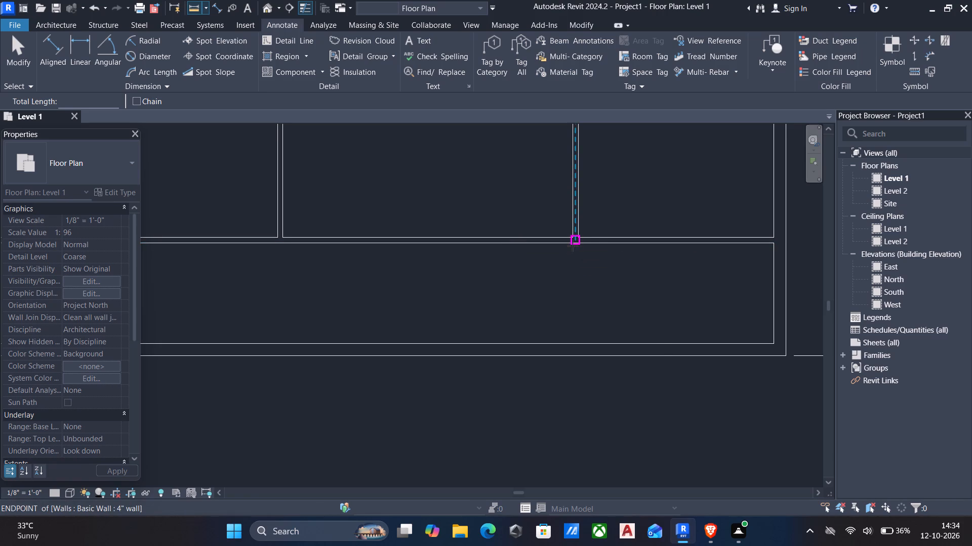
left_click(573, 246)
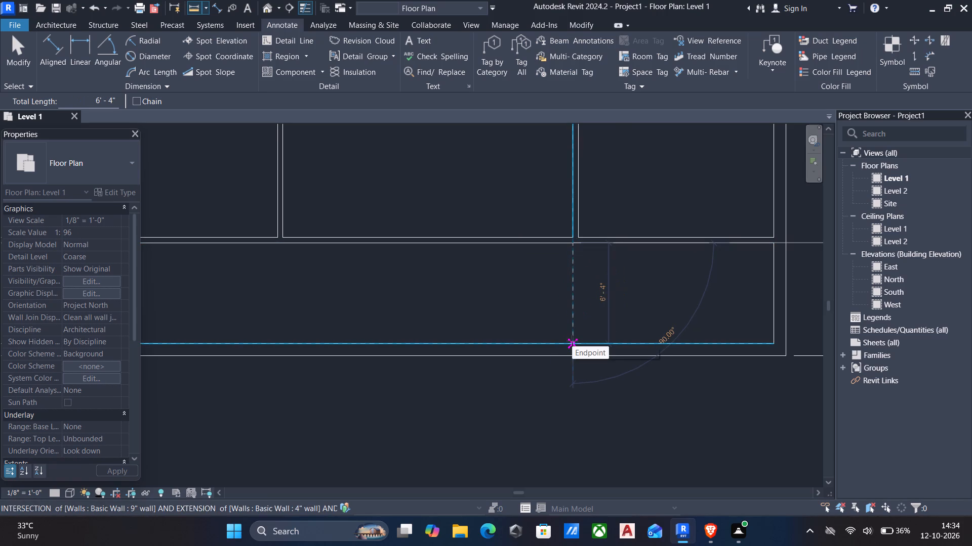
left_click(572, 341)
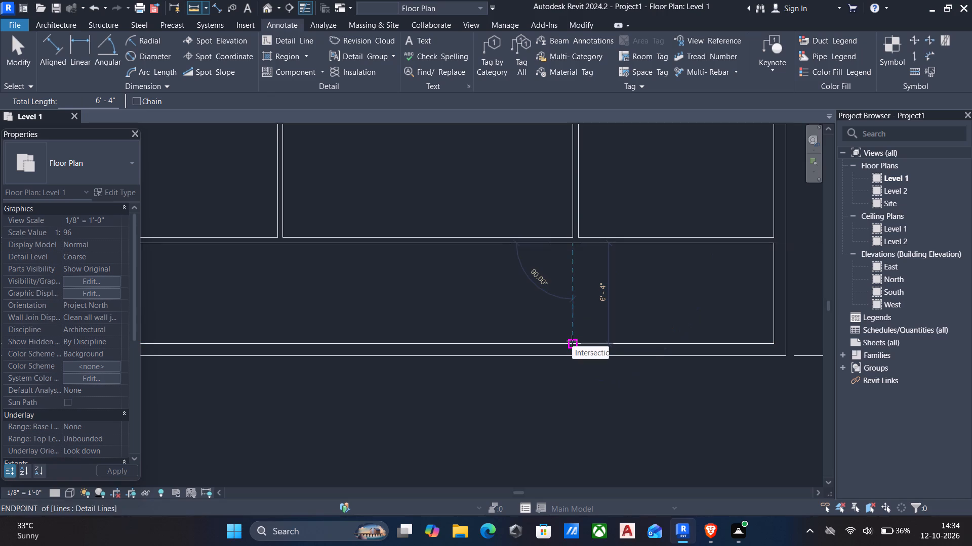
key("Escape")
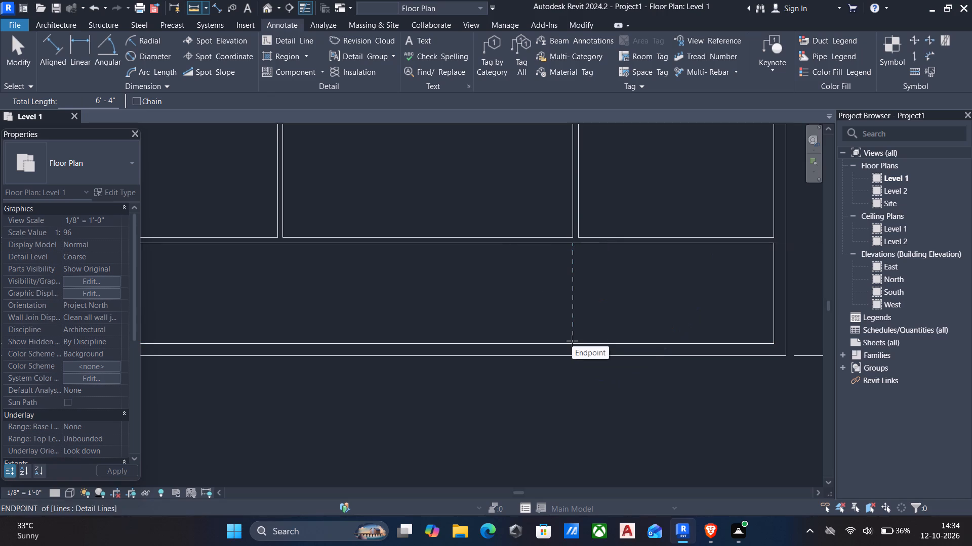
Measure the central room's depth along its east partition.
type("dd")
scroll(451, 245, "down", 4)
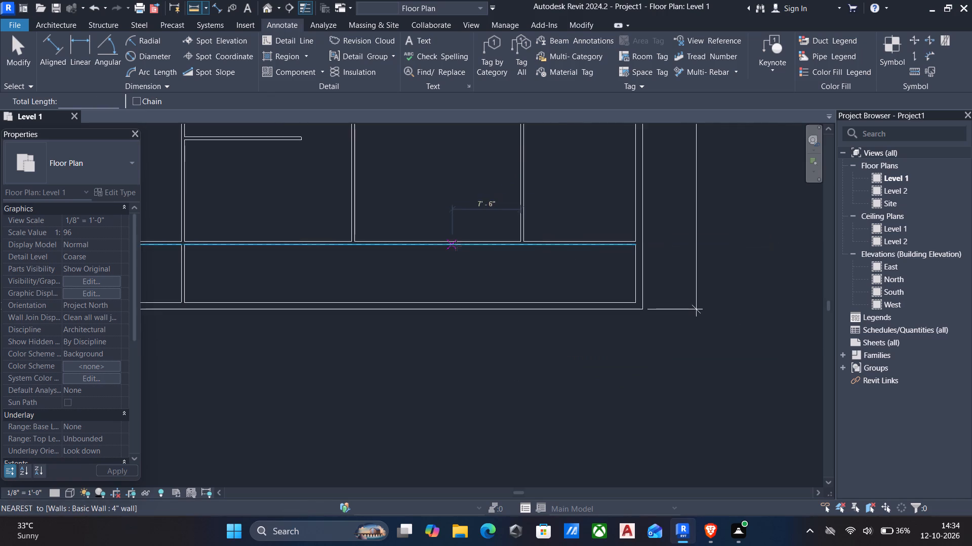
middle_click_drag(466, 218, 480, 391)
scroll(545, 159, "up", 4)
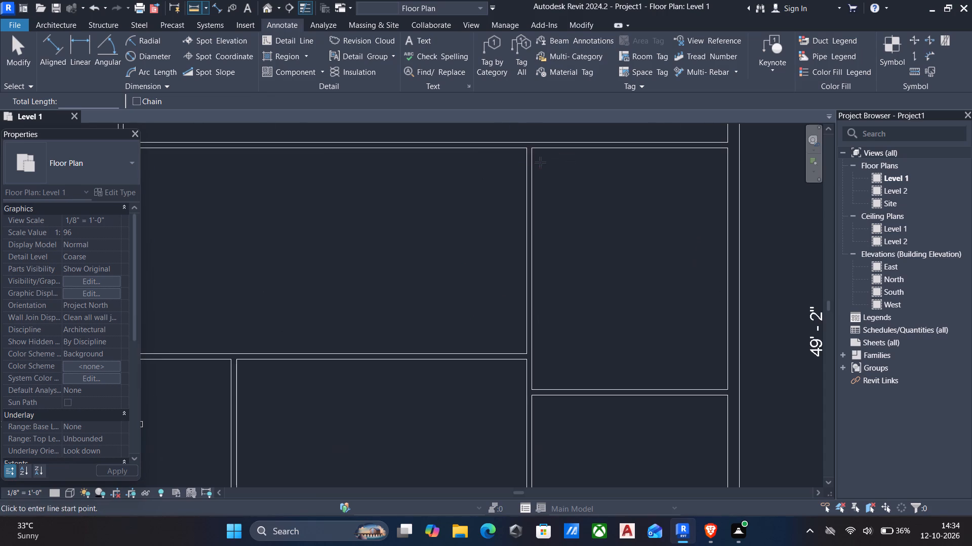
left_click(526, 150)
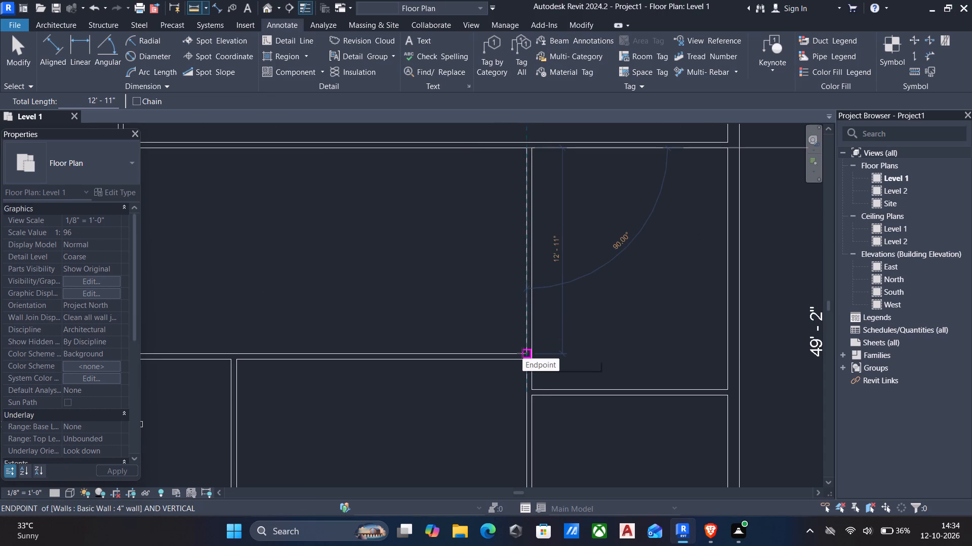
key("Escape")
Delete the horizontal 4" wall between the central room and the room south of it.
scroll(428, 365, "down", 4)
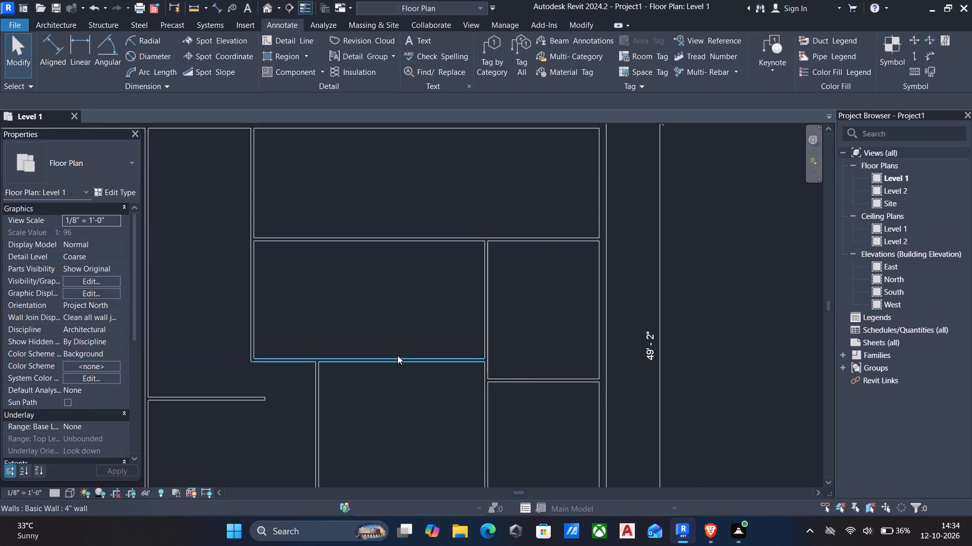
left_click(397, 355)
key("Delete")
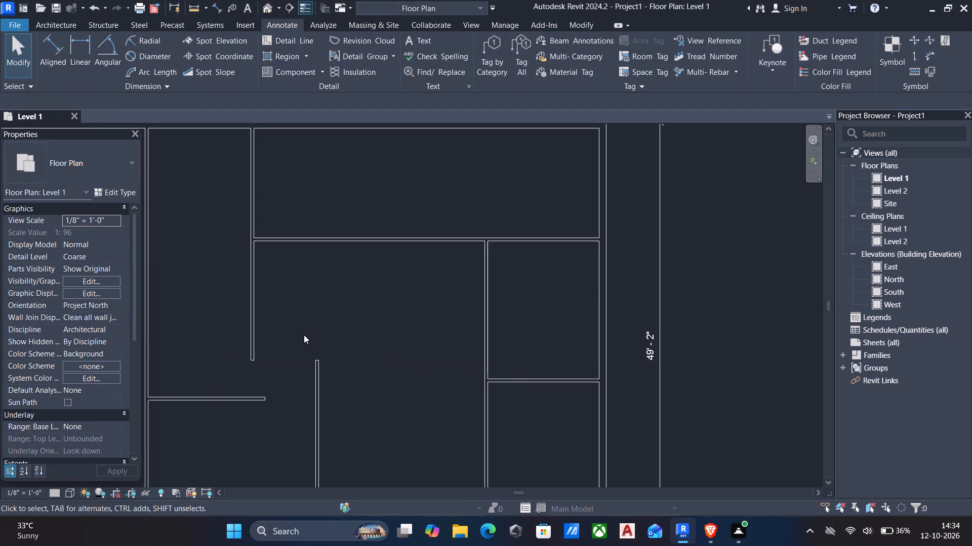
Measure along the east partition from the northeast room's south wall down to the top end of the lower vertical partition.
key("d")
key("d")
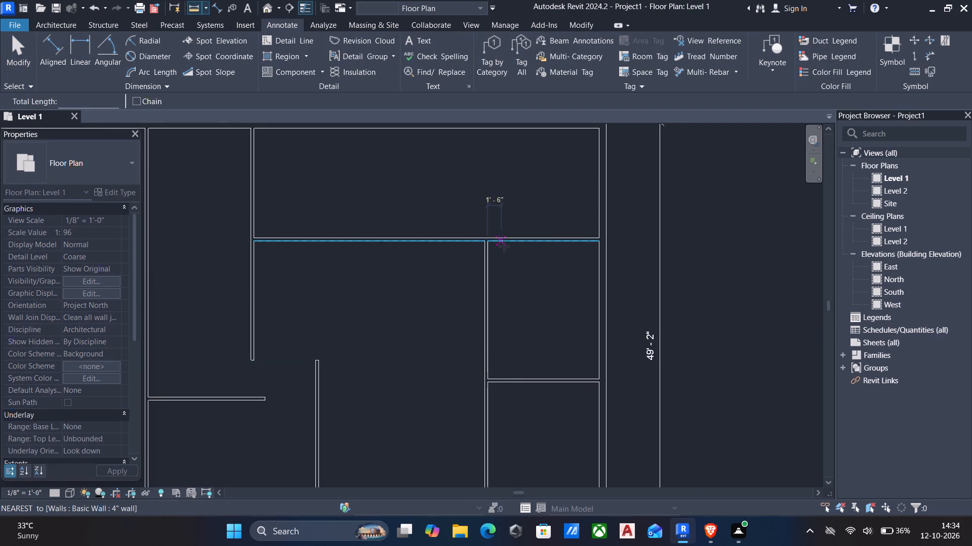
scroll(490, 243, "up", 4)
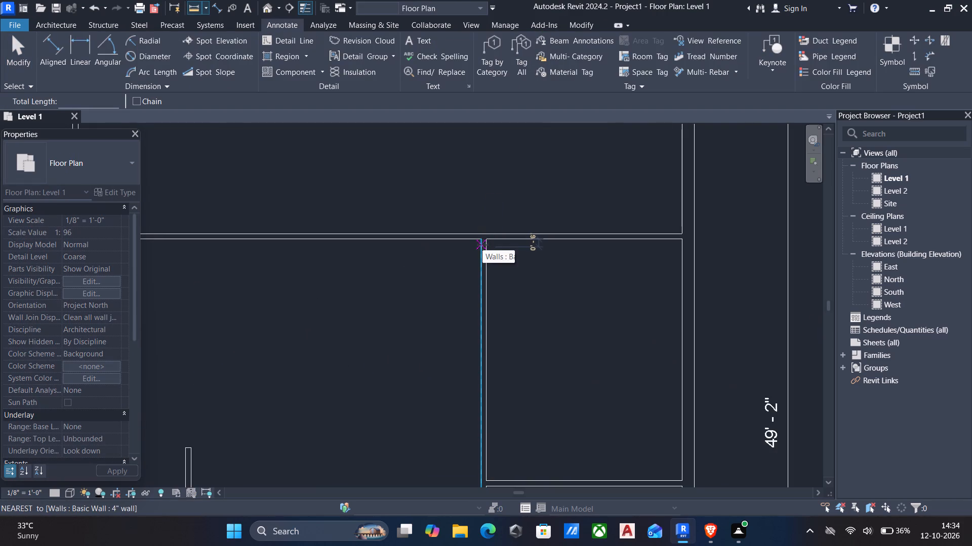
left_click(481, 240)
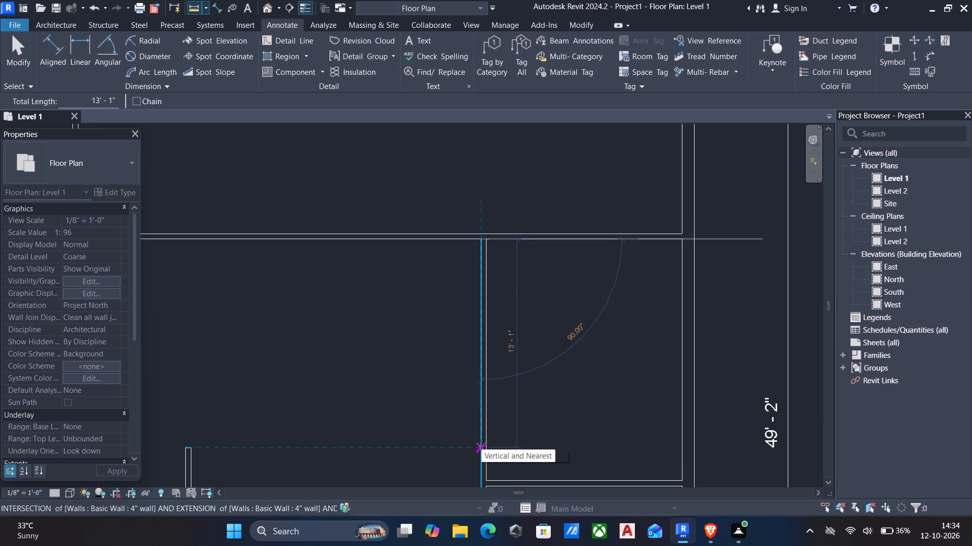
key("Escape")
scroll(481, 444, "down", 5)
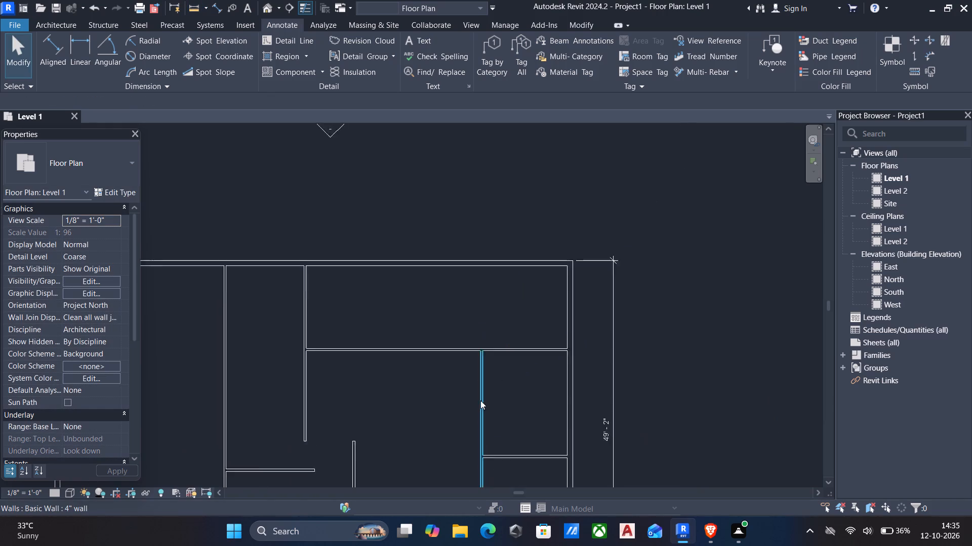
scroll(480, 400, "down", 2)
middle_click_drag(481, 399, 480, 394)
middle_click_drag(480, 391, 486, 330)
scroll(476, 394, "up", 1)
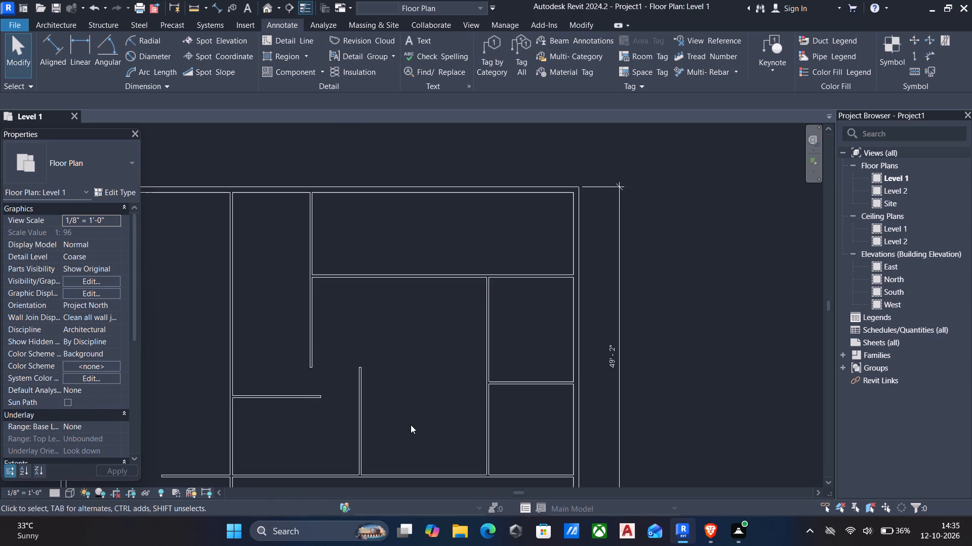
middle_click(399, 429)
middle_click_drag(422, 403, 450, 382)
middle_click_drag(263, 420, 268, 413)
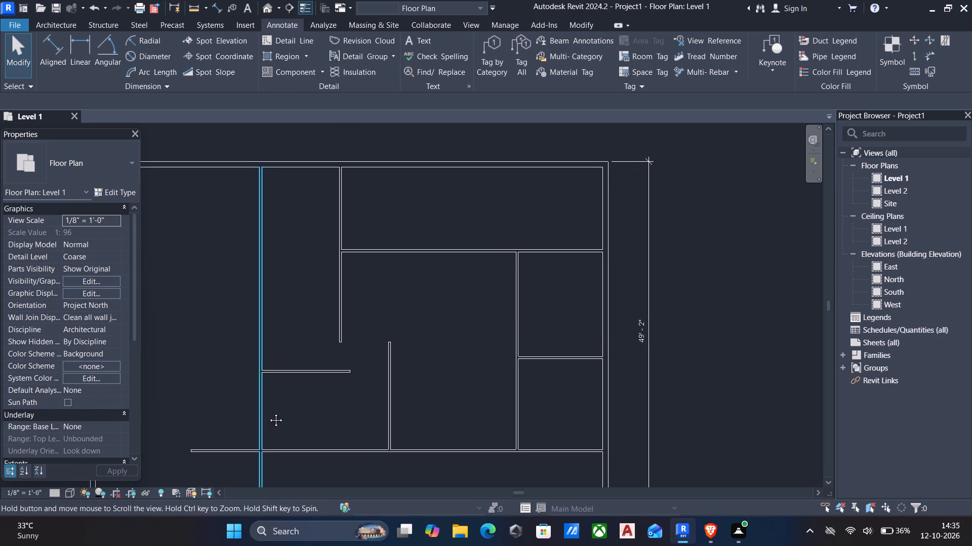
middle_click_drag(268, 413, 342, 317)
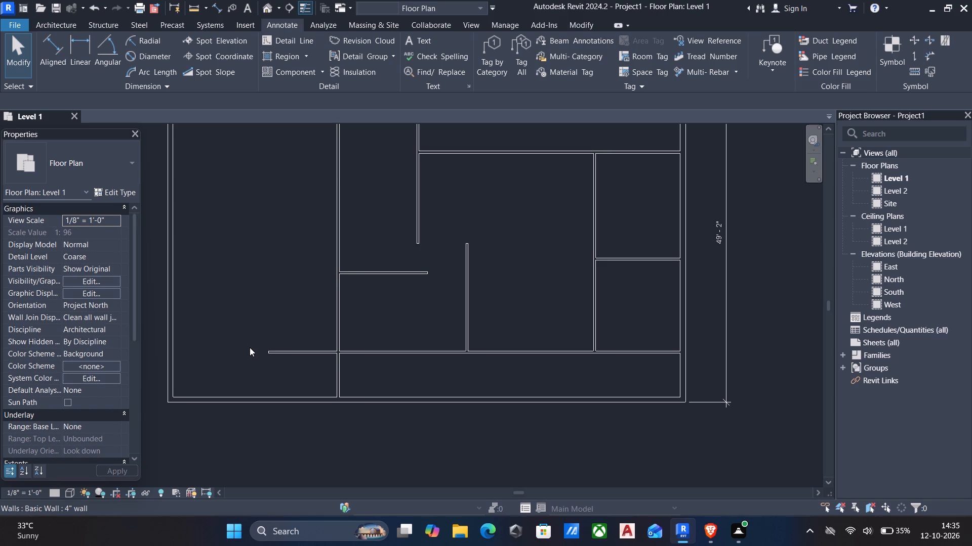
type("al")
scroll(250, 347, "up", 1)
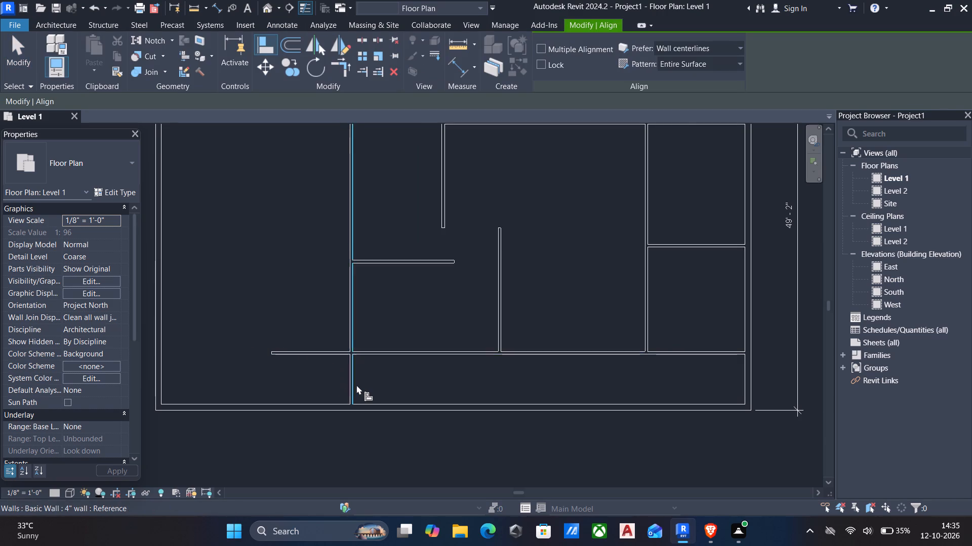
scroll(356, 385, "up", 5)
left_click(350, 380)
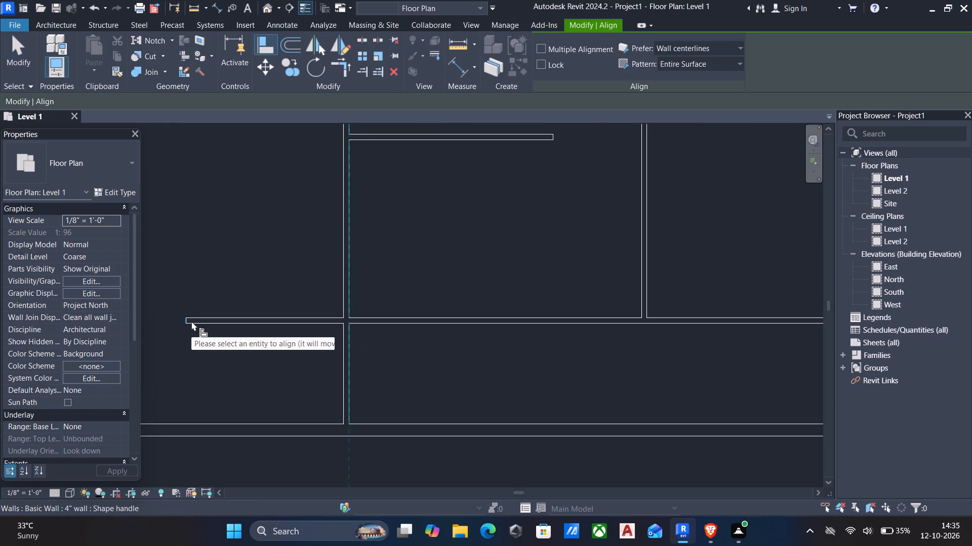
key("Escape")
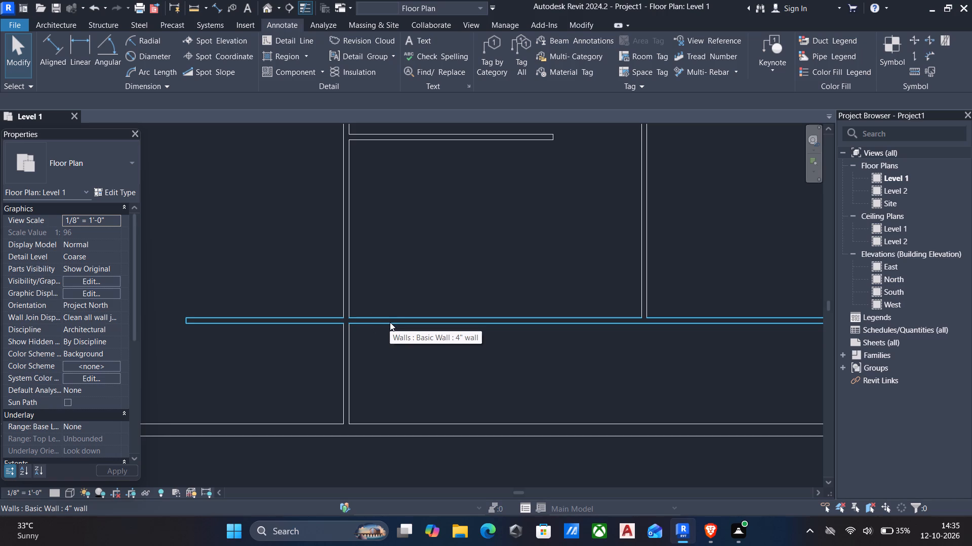
Measure the central room's width along its north wall, from the east partition to the west partition.
scroll(352, 349, "down", 2)
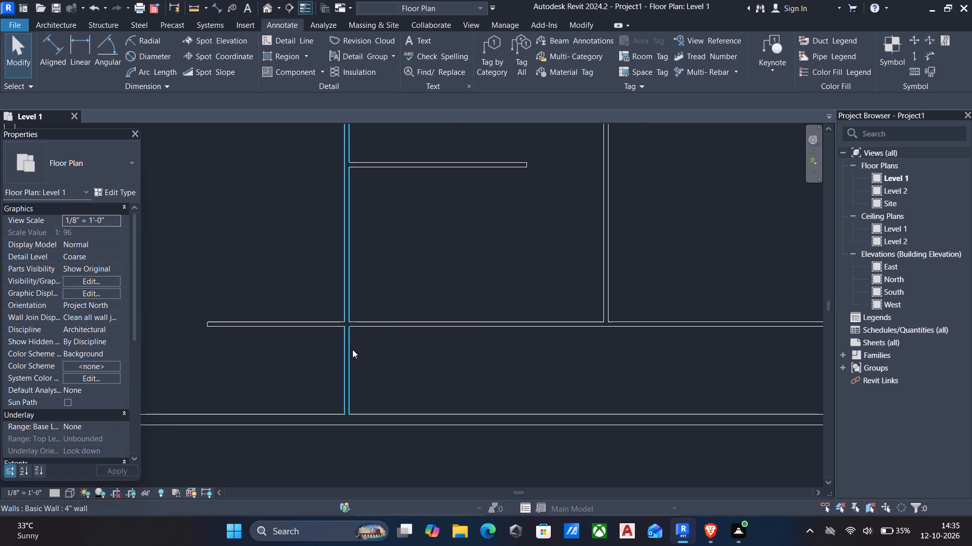
scroll(352, 349, "down", 3)
middle_click_drag(335, 330, 393, 385)
scroll(435, 246, "down", 1)
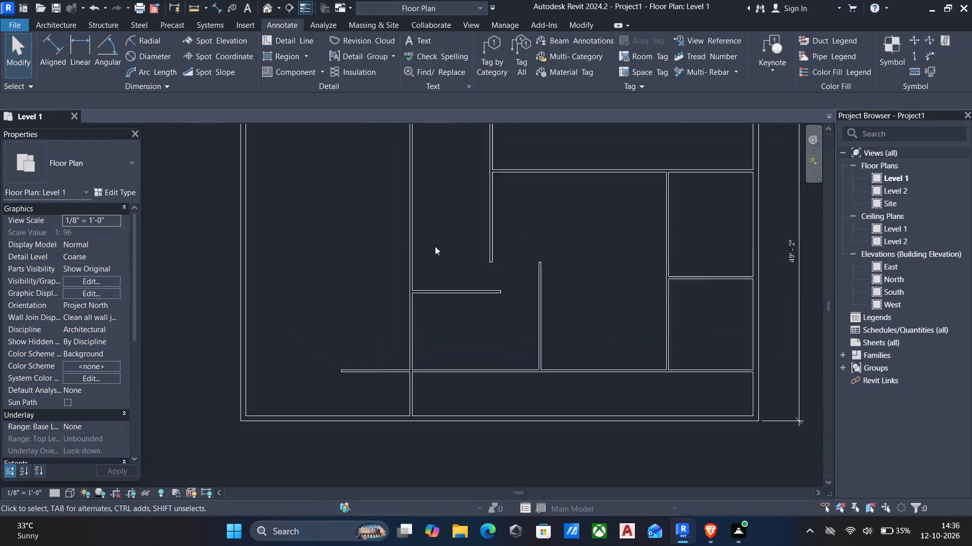
scroll(435, 246, "down", 2)
middle_click_drag(369, 243, 362, 340)
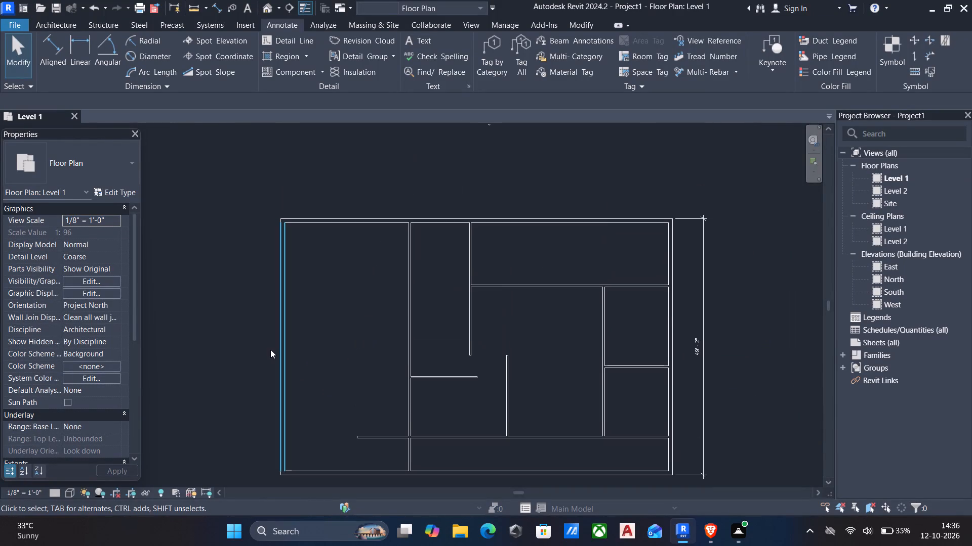
middle_click_drag(329, 323, 223, 258)
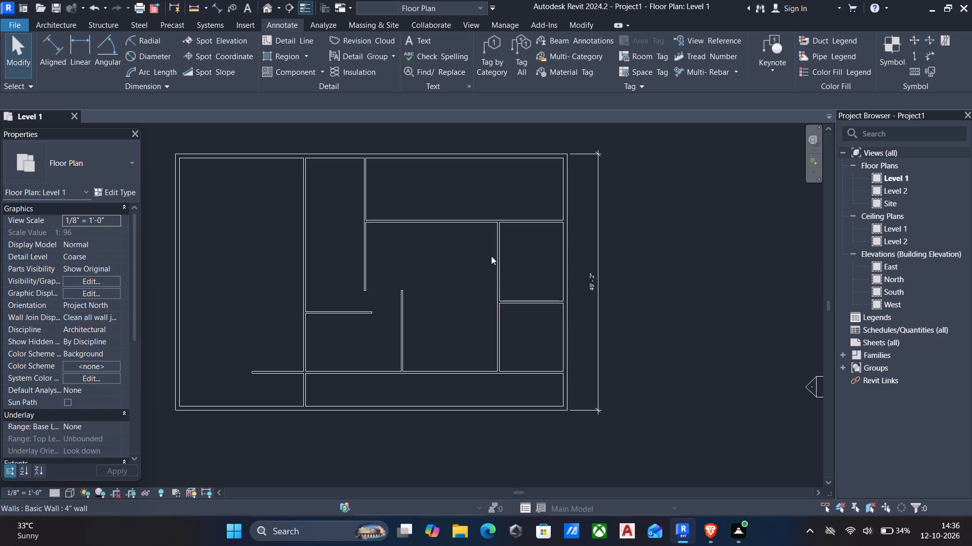
type("dd")
scroll(497, 239, "up", 3)
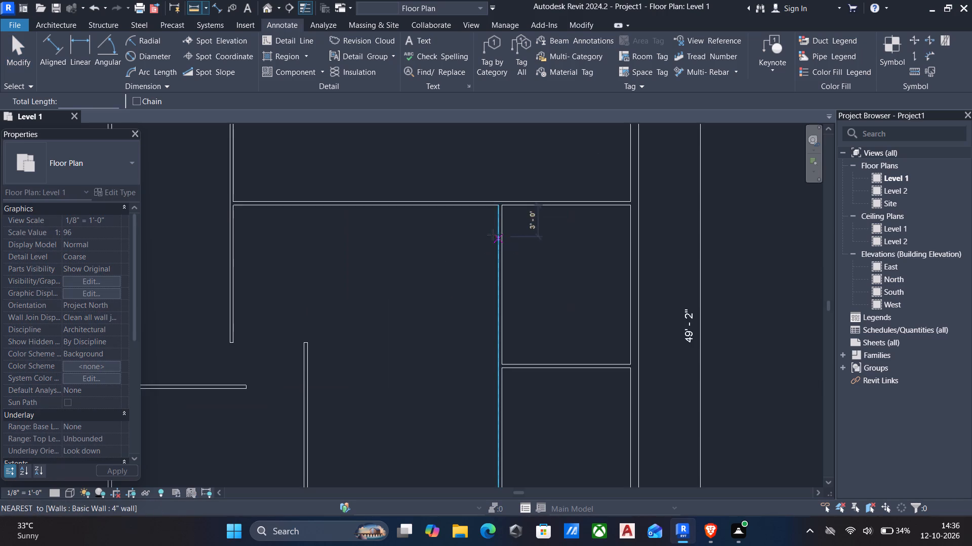
scroll(493, 235, "up", 3)
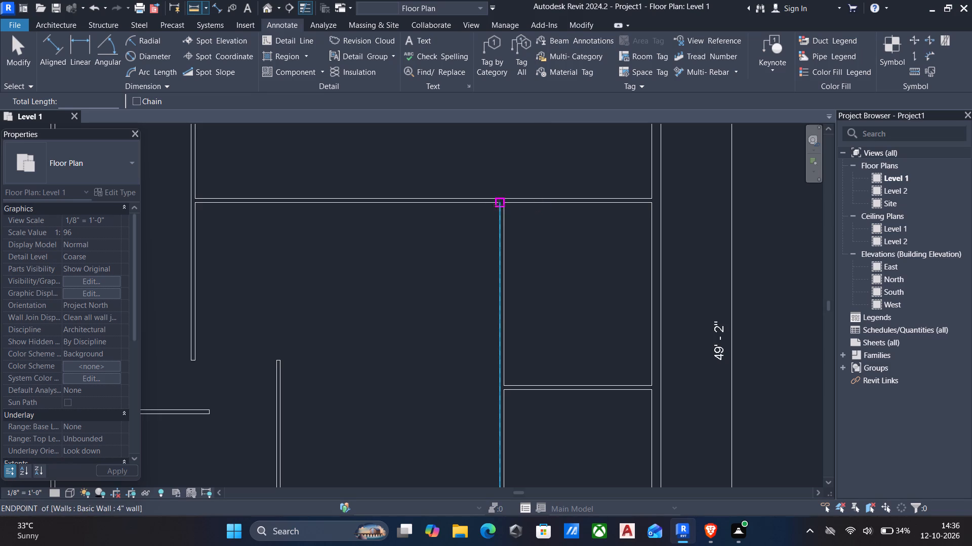
left_click(499, 204)
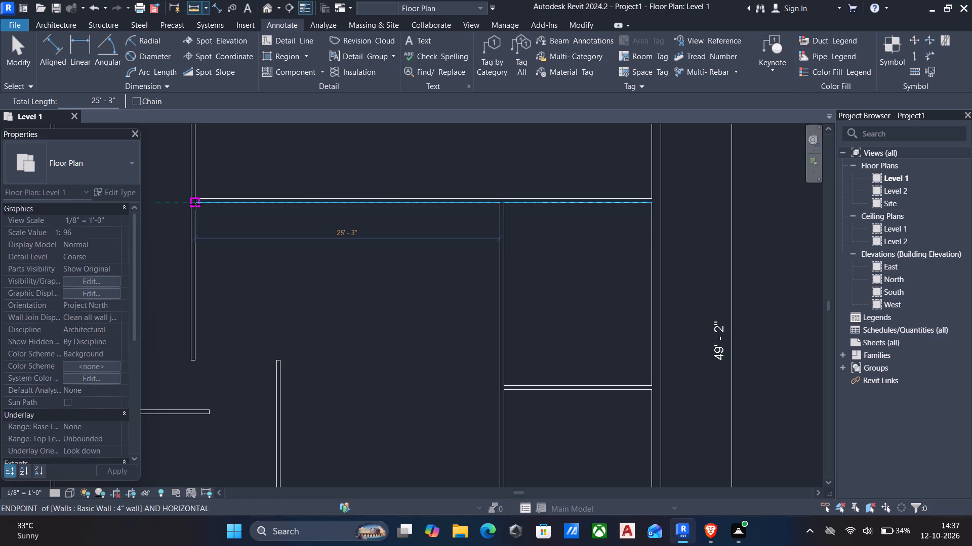
key("Escape")
Trim the east 9" exterior wall to a corner with the long horizontal 4" partition, removing its part beside the southern strip.
scroll(305, 284, "down", 3)
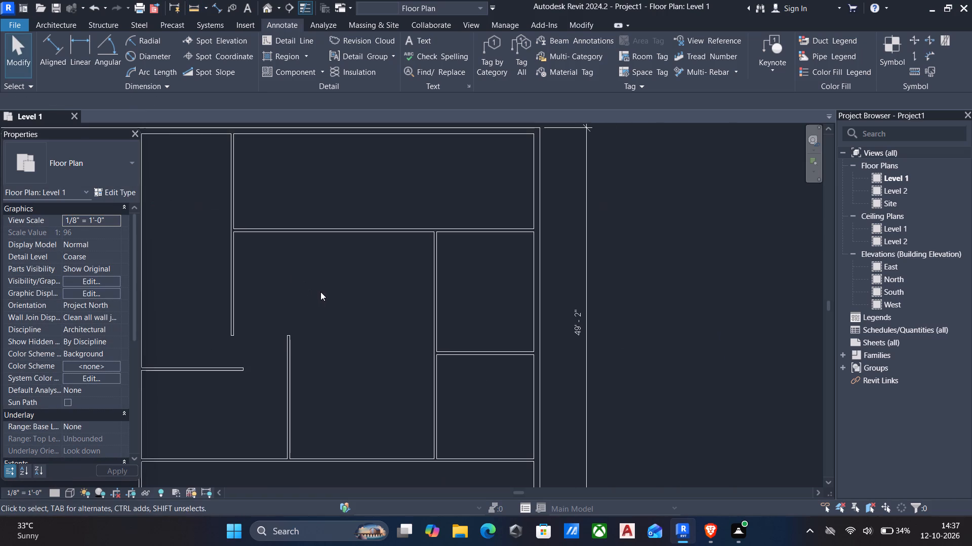
middle_click_drag(320, 292, 407, 262)
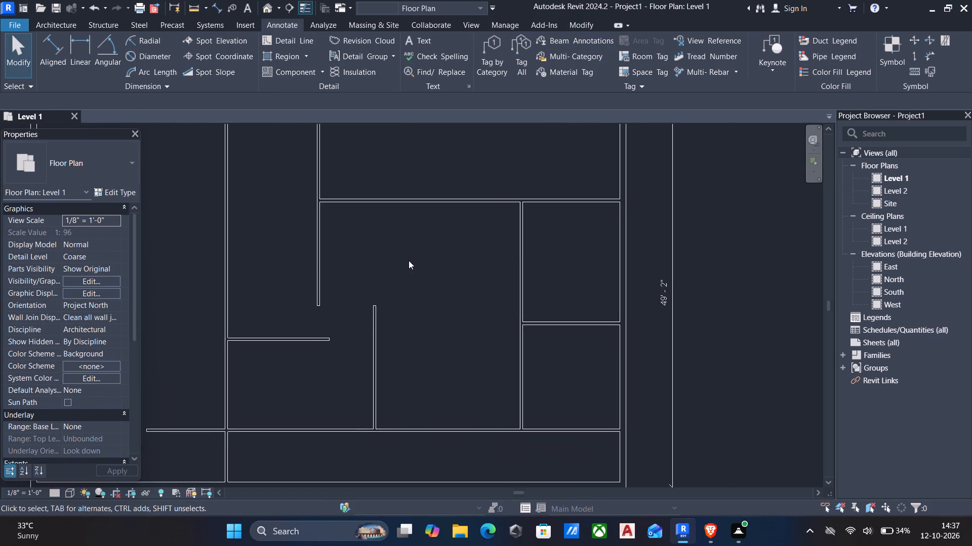
middle_click_drag(378, 259, 482, 298)
scroll(429, 279, "down", 1)
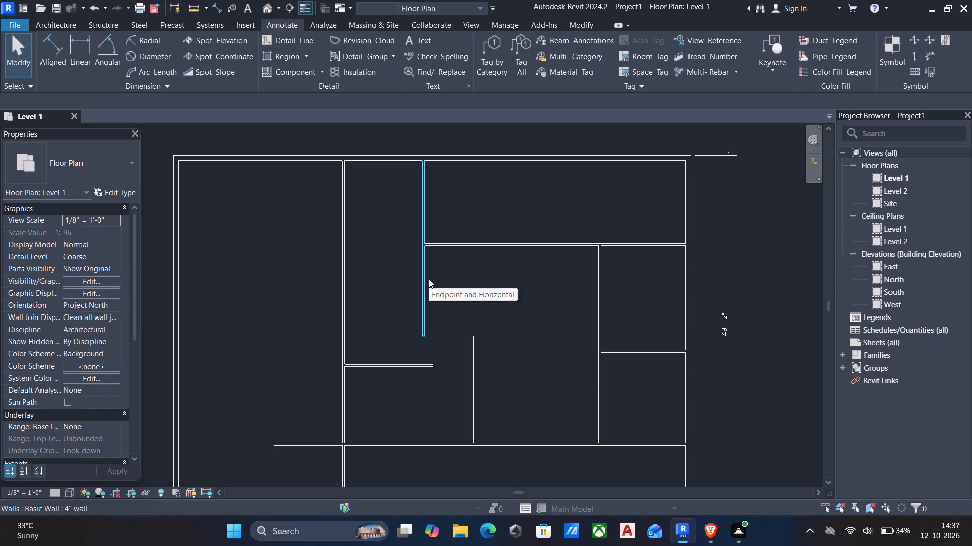
scroll(421, 304, "down", 4)
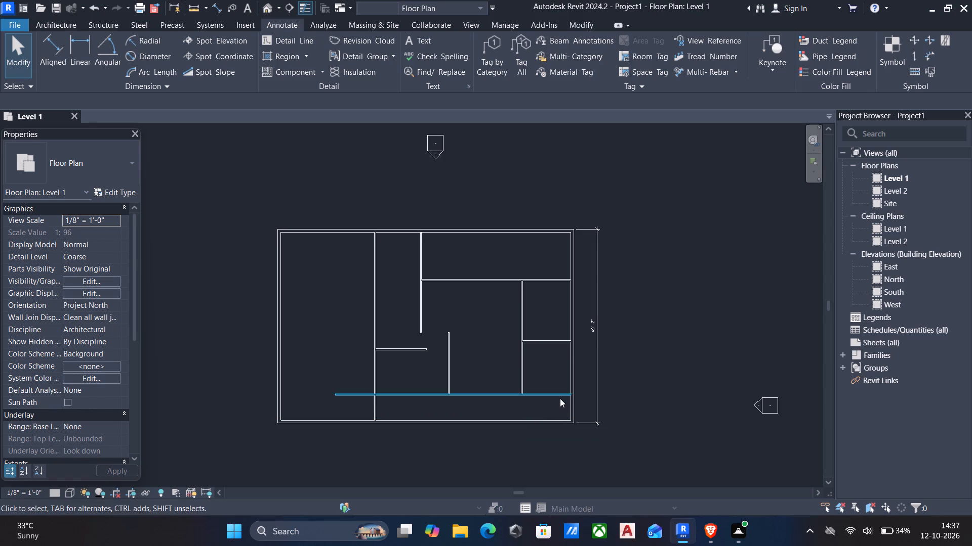
key("t")
key("r")
left_click(571, 372)
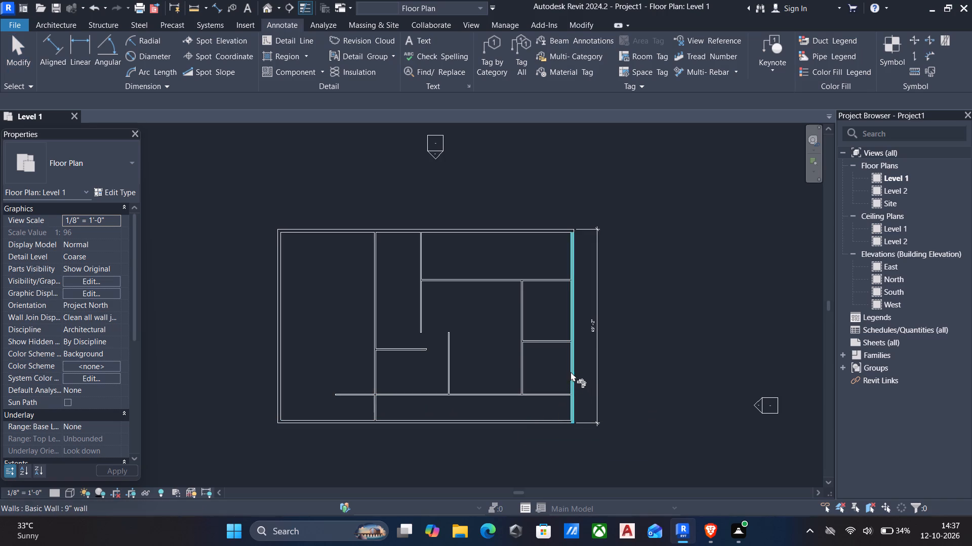
left_click(544, 394)
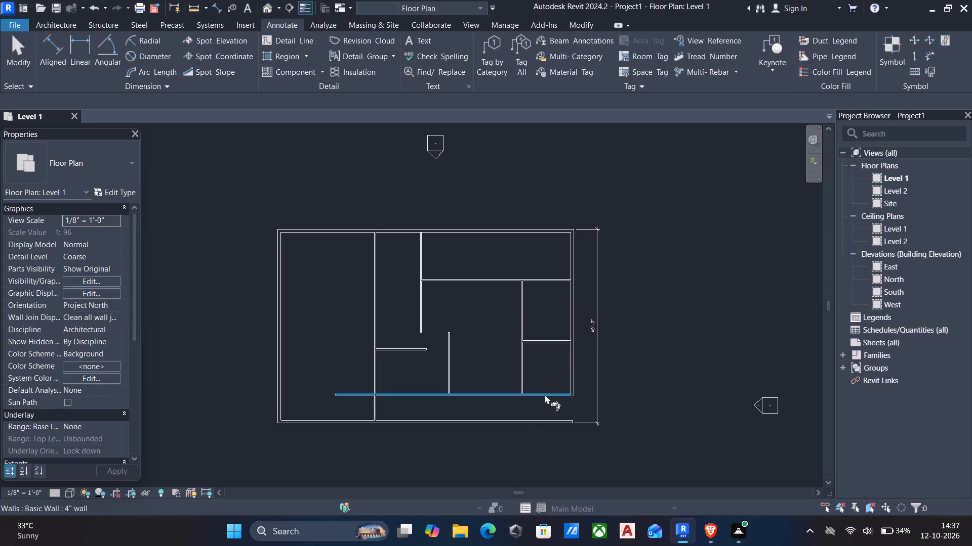
key("Escape")
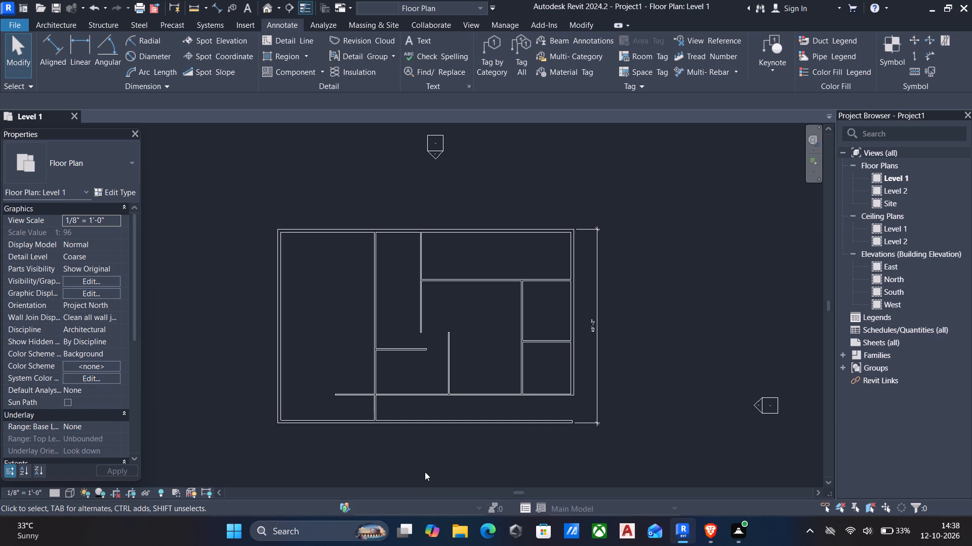
Place a linear dimension above the north exterior wall, spanning the building's outer east and west corners.
middle_click(492, 343)
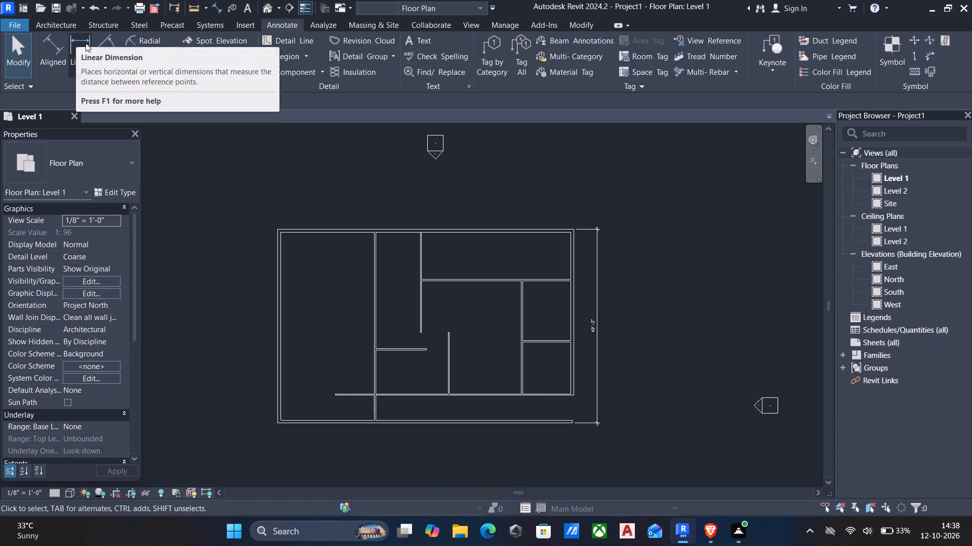
left_click(86, 43)
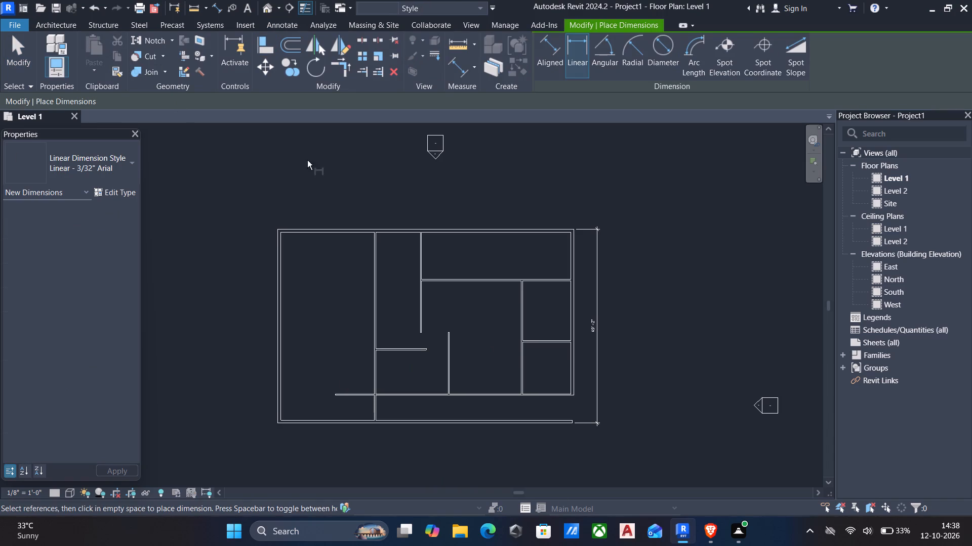
scroll(568, 222, "up", 9)
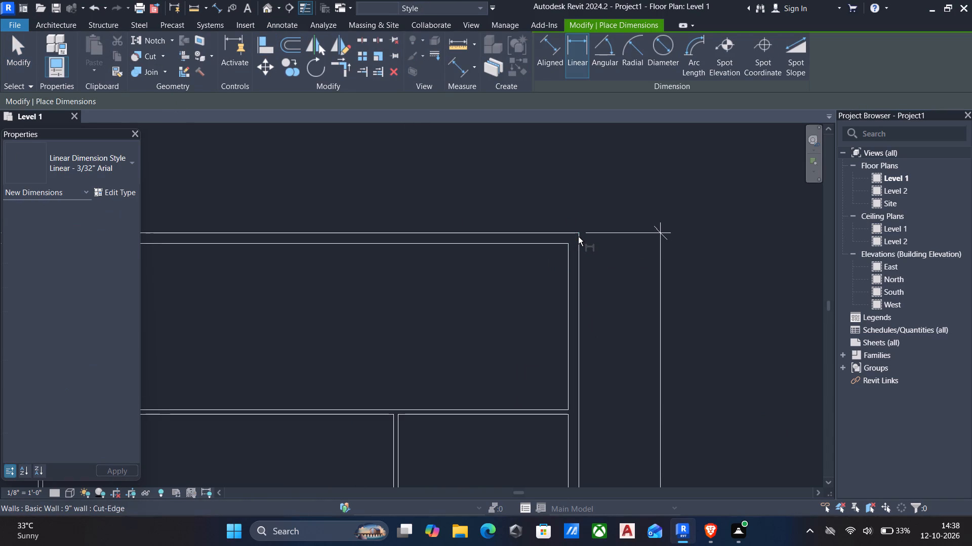
left_click(576, 231)
scroll(508, 225, "down", 4)
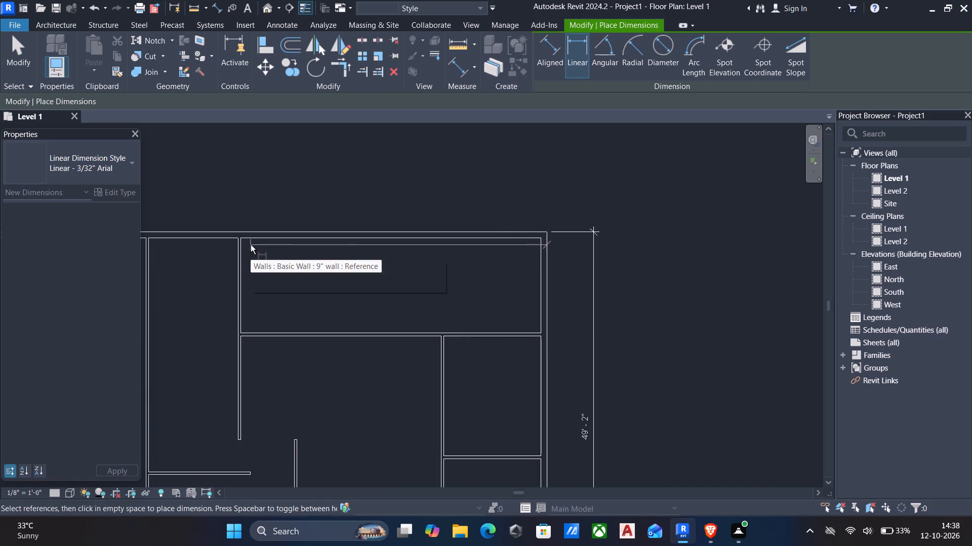
middle_click_drag(251, 245, 500, 286)
scroll(247, 294, "up", 4)
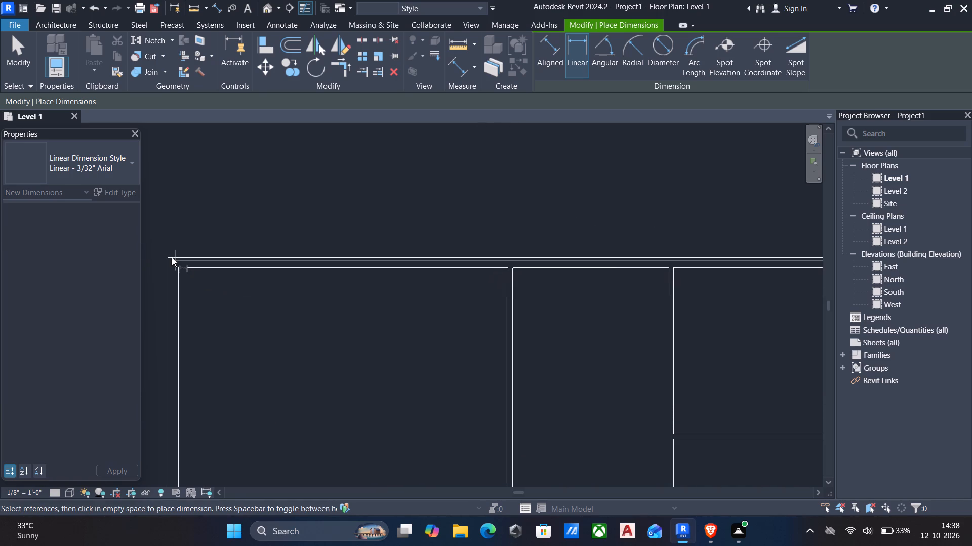
left_click(167, 257)
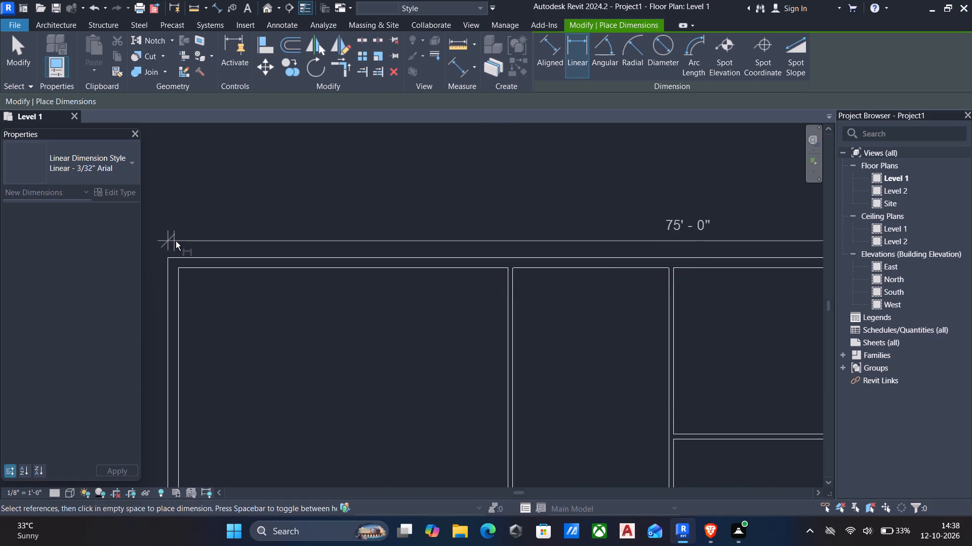
left_click(176, 241)
scroll(254, 295, "down", 2)
key("Escape")
middle_click_drag(411, 383, 419, 330)
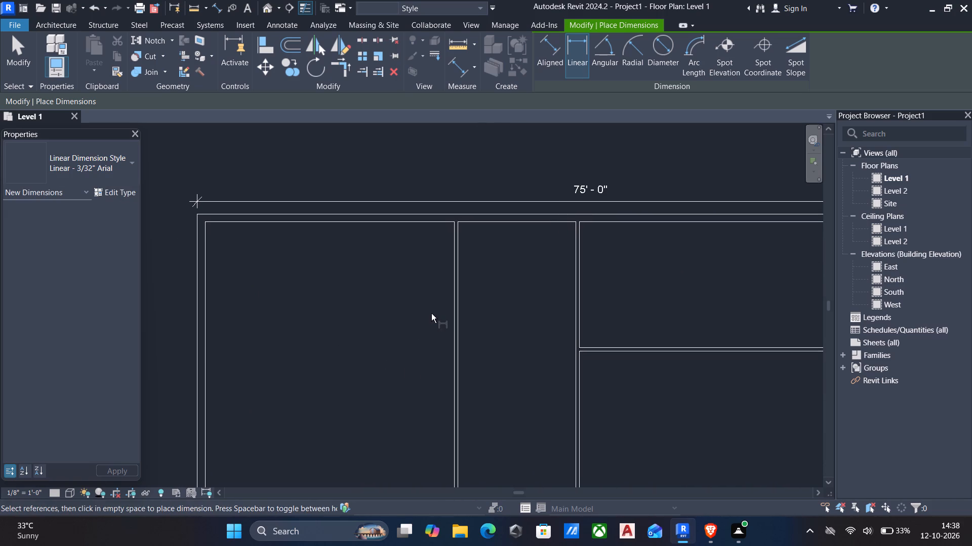
scroll(457, 354, "down", 3)
middle_click_drag(483, 354, 411, 316)
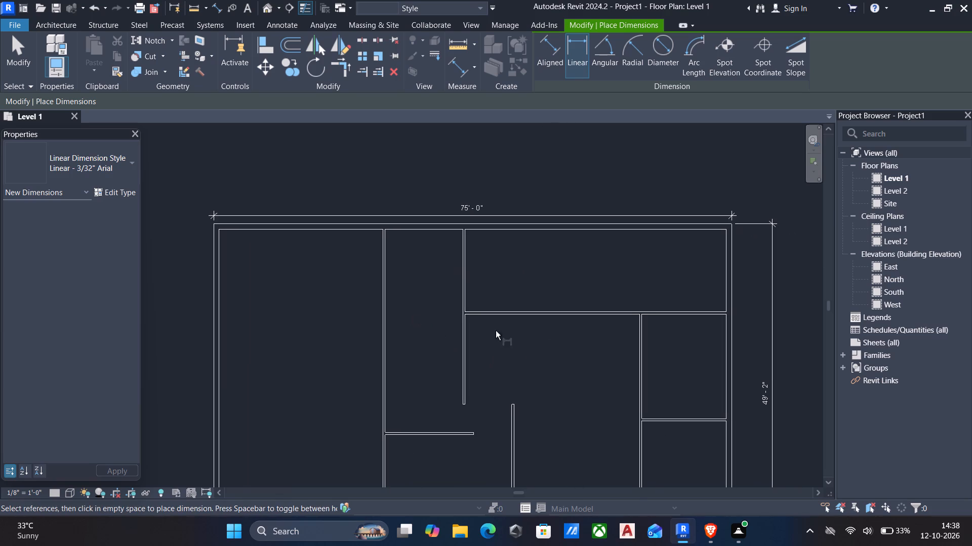
scroll(528, 385, "down", 1)
middle_click_drag(526, 385, 510, 289)
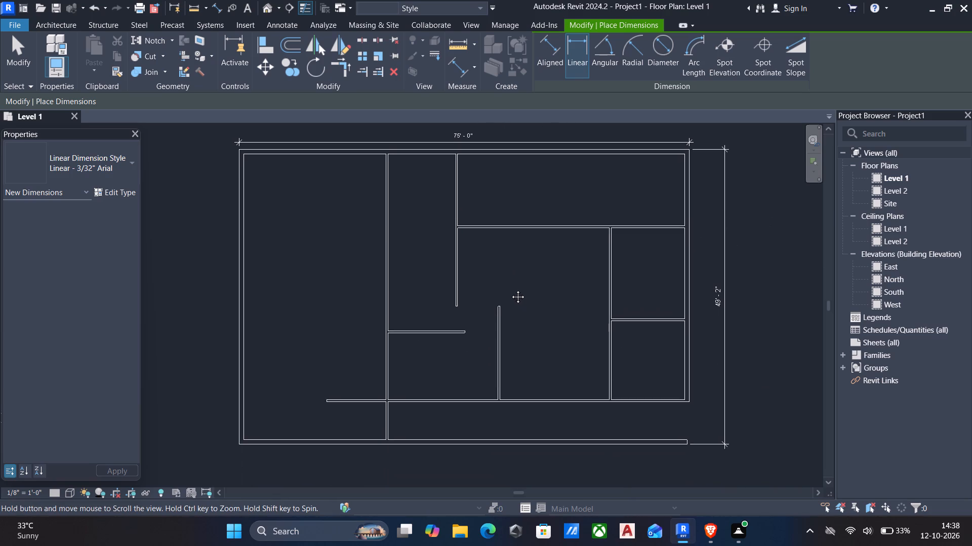
middle_click_drag(510, 289, 510, 289)
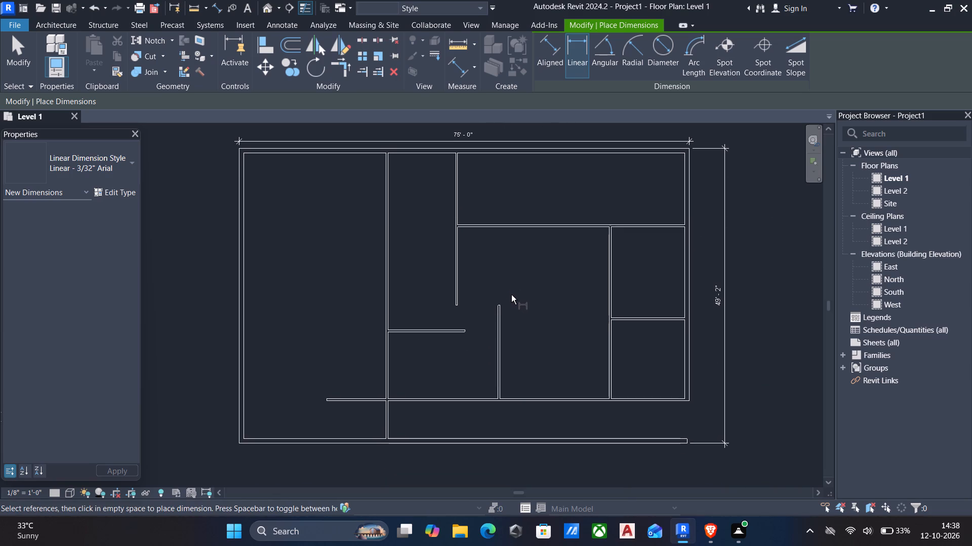
key("Escape")
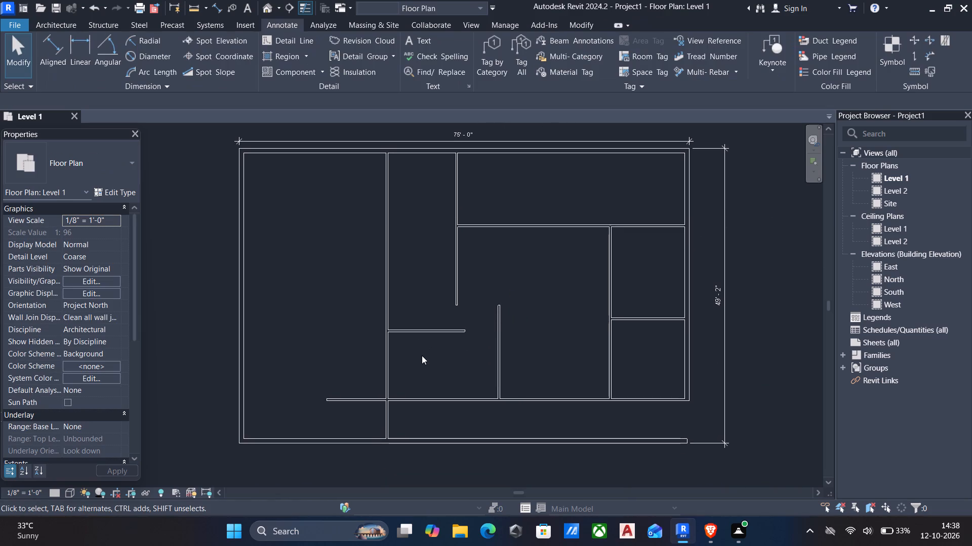
Draw a 4" wall about 11' long, offset 5' 7" east of the long vertical partition, north from the long horizontal partition.
left_click(390, 372)
type("cs")
scroll(391, 408, "up", 5)
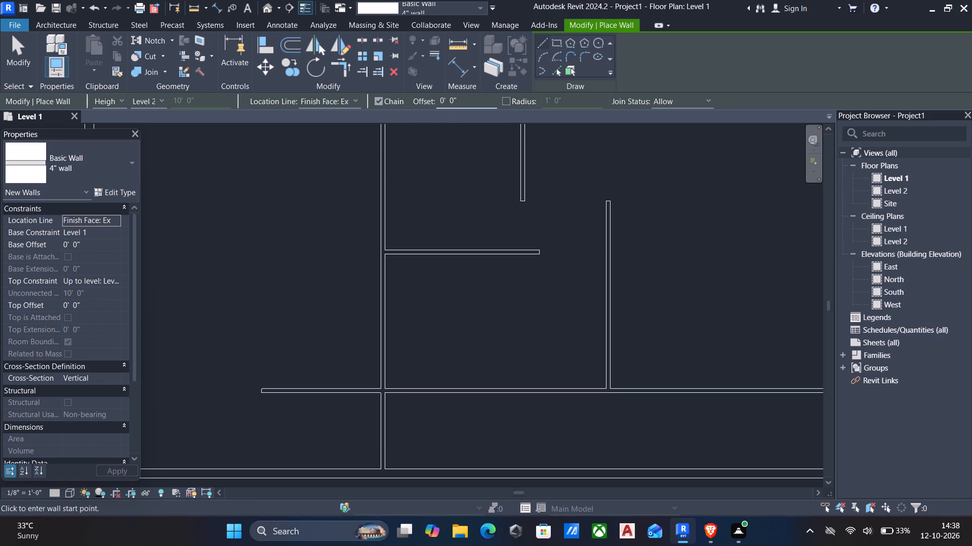
left_click_drag(468, 99, 348, 97)
type("5'7\"")
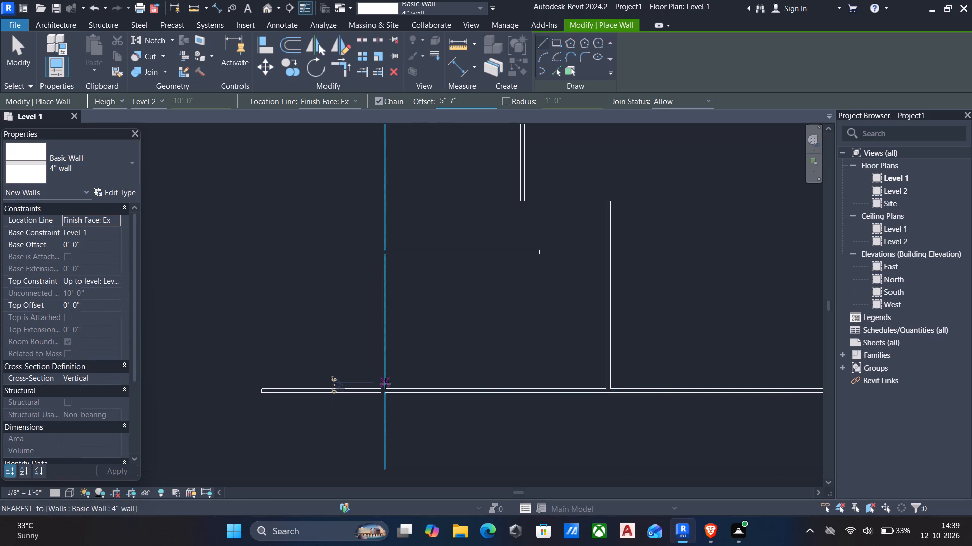
scroll(385, 384, "up", 4)
left_click(385, 393)
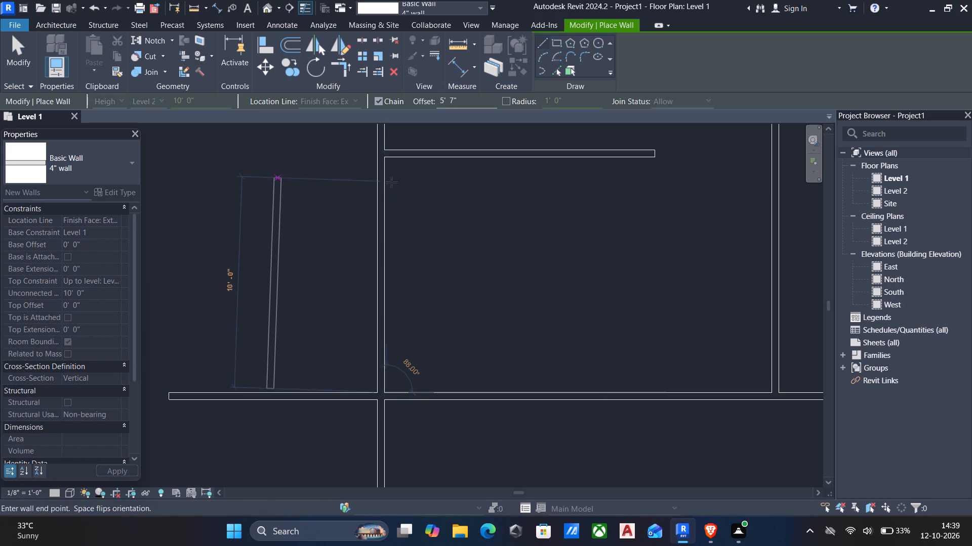
key("space")
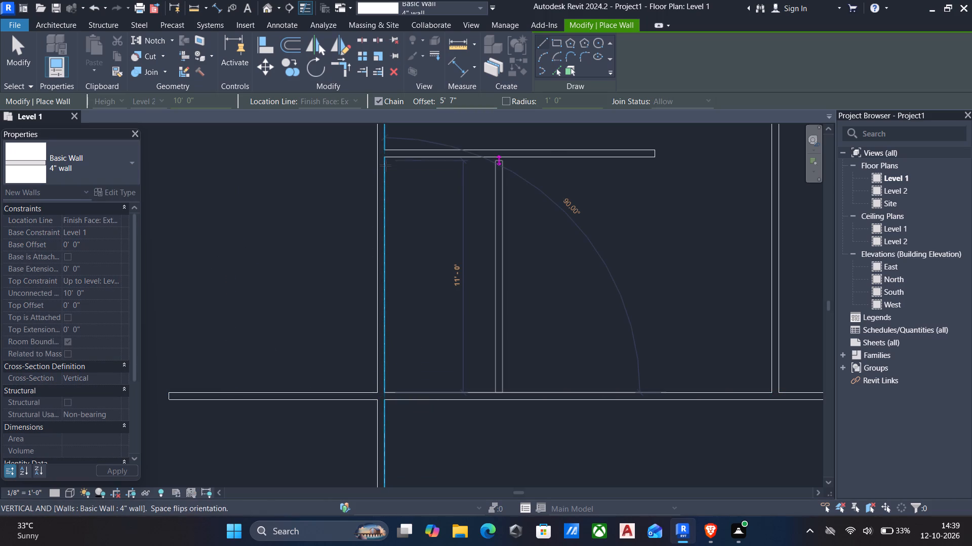
left_click(385, 165)
key("Escape")
key("Escape")
Flip the new vertical 4" wall so its thickness lies east of its location line.
left_click(501, 229)
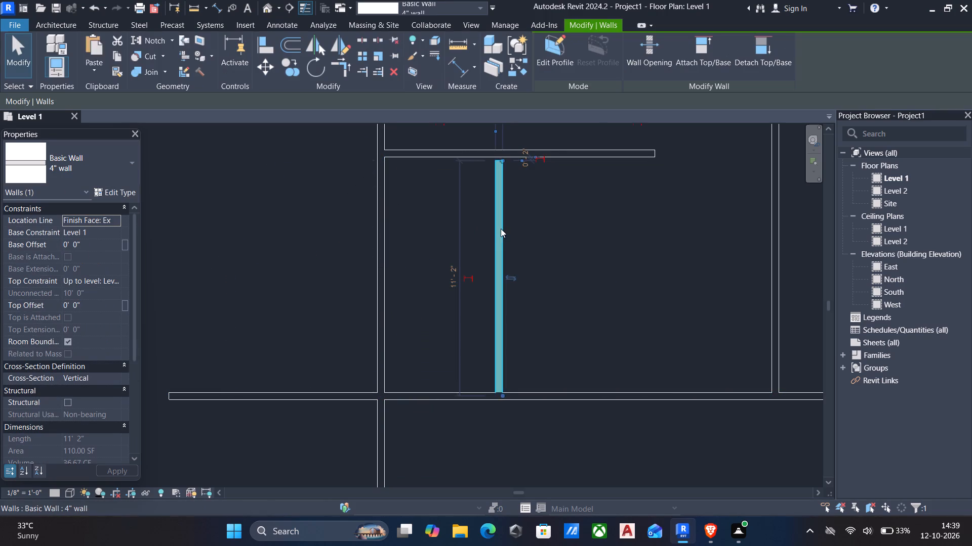
key("space")
key("Escape")
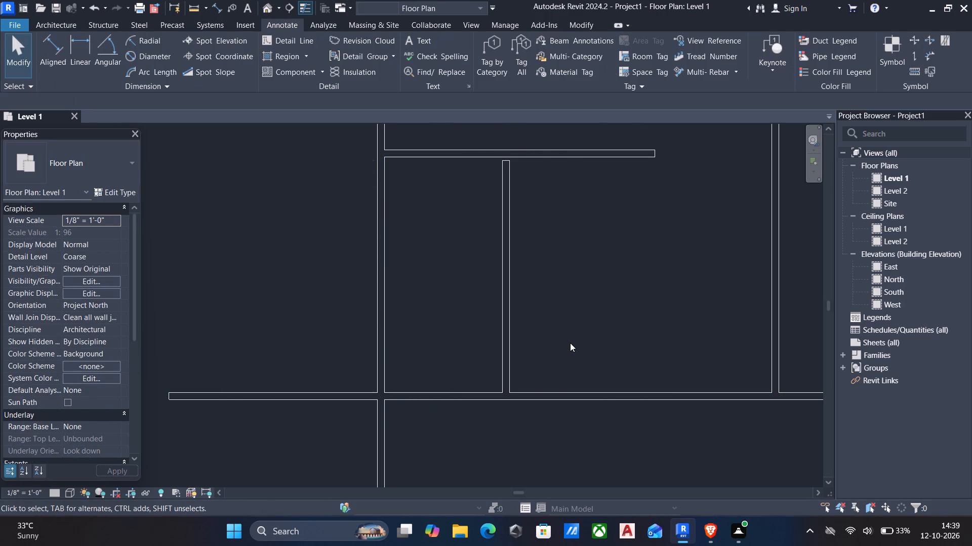
Measure the clear widths of the two rooms east of the short vertical partition, along the long horizontal partition.
type("dd")
left_click(773, 389)
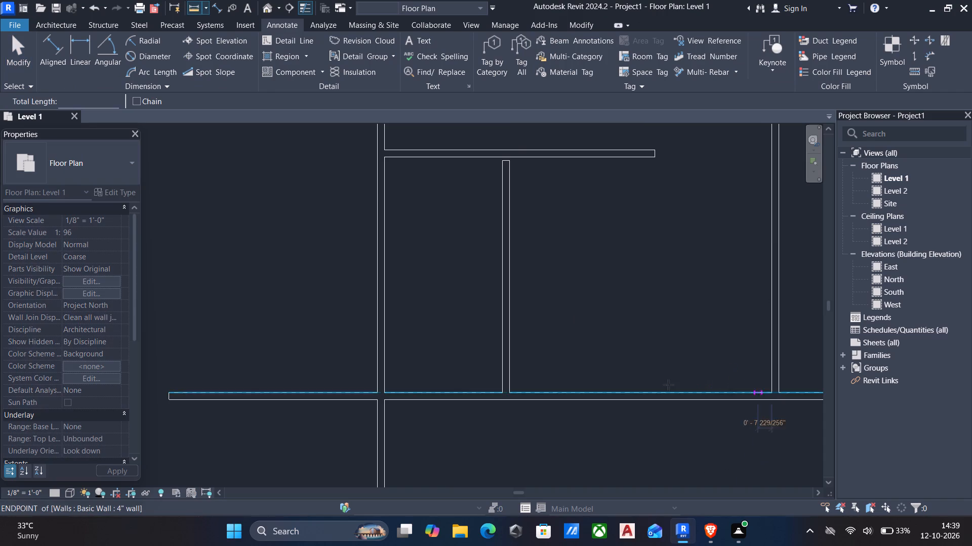
left_click(511, 391)
scroll(529, 393, "down", 5)
middle_click_drag(519, 397, 219, 343)
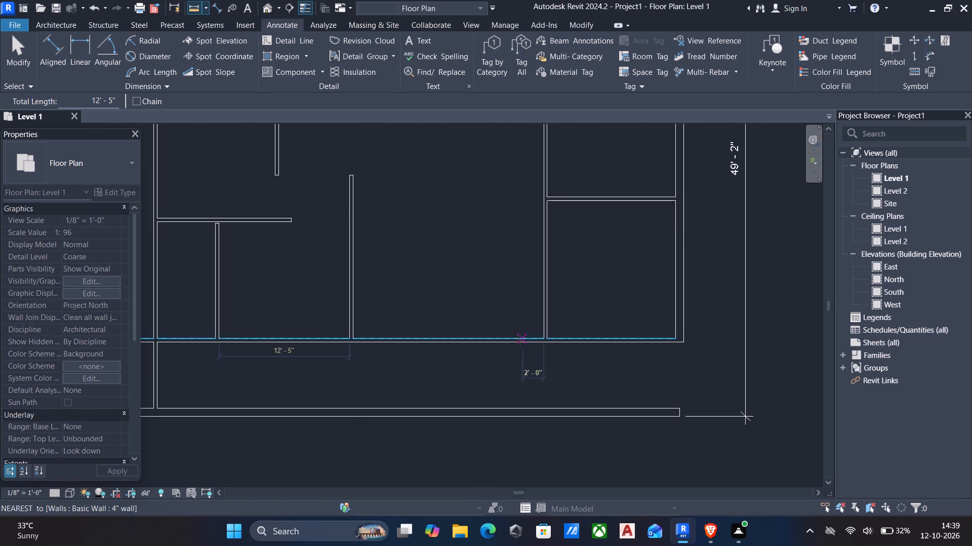
scroll(545, 347, "up", 3)
left_click(542, 336)
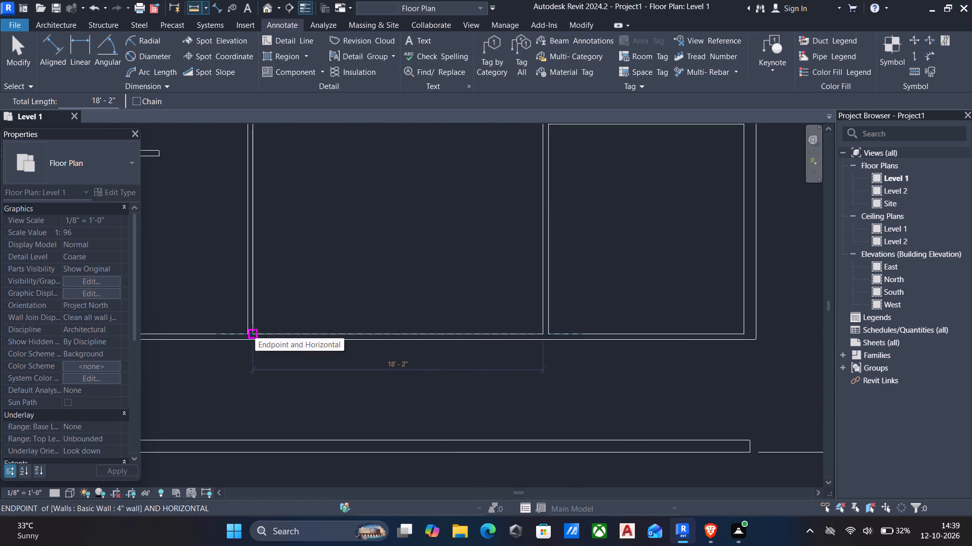
left_click(255, 333)
Measure along the south exterior wall from the long vertical partition to the west exterior wall's inner corner.
scroll(472, 322, "down", 1)
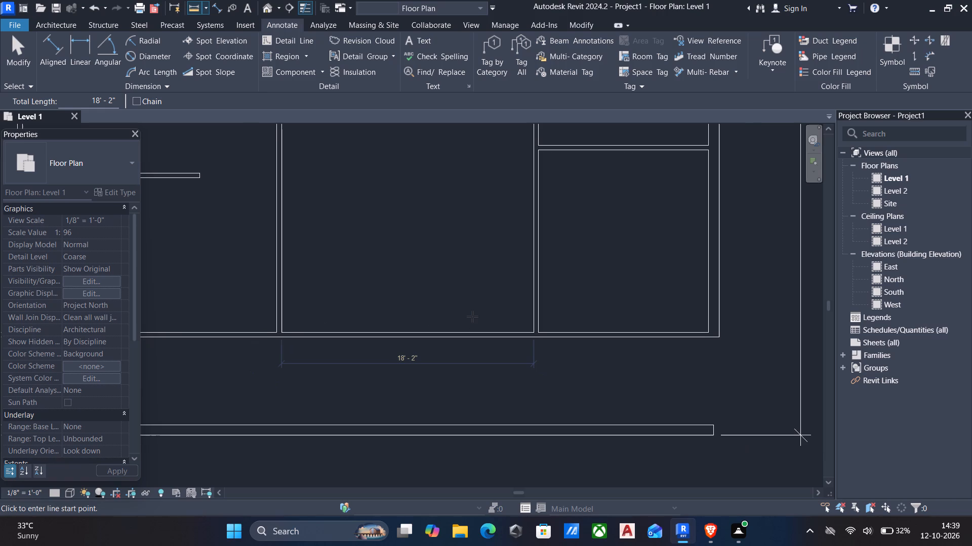
scroll(449, 316, "down", 3)
middle_click_drag(346, 319, 823, 298)
scroll(818, 297, "down", 1)
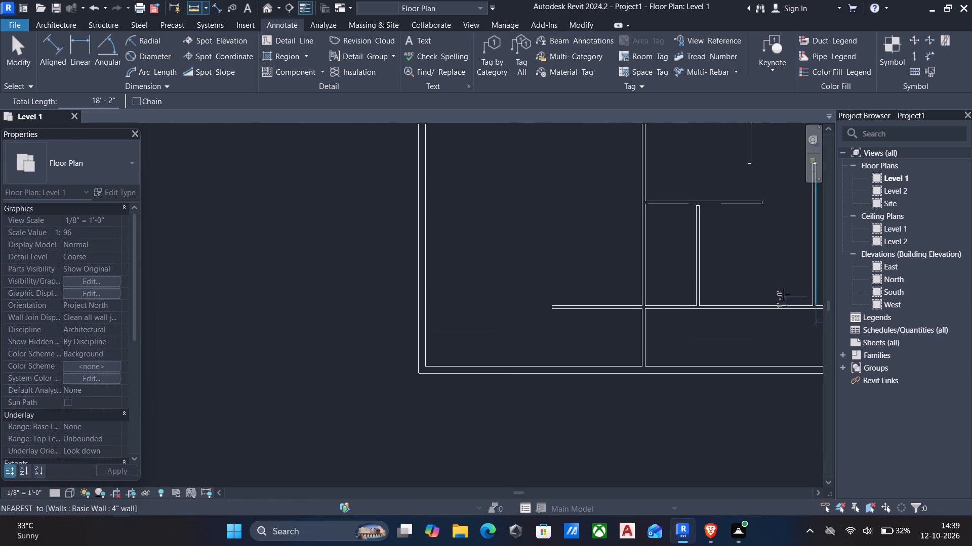
scroll(650, 338, "up", 4)
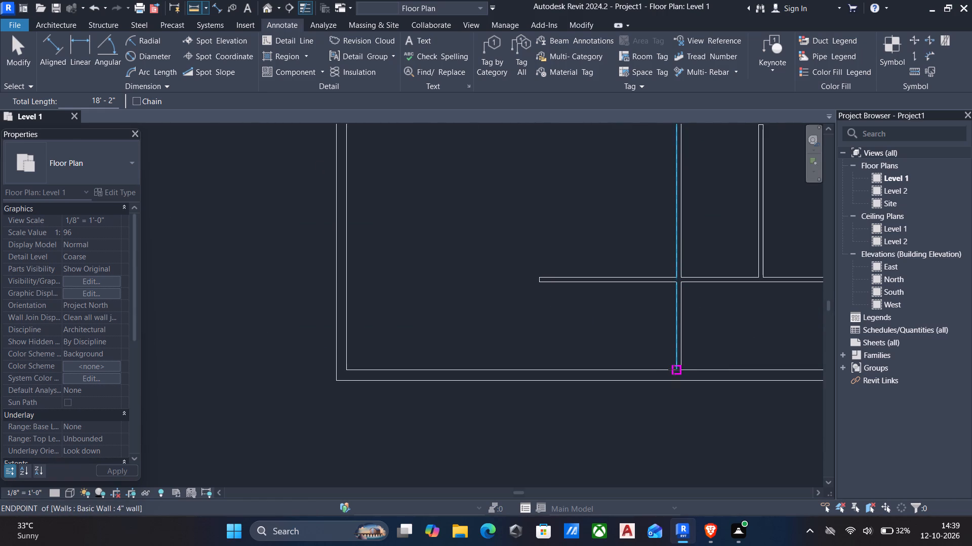
left_click(675, 369)
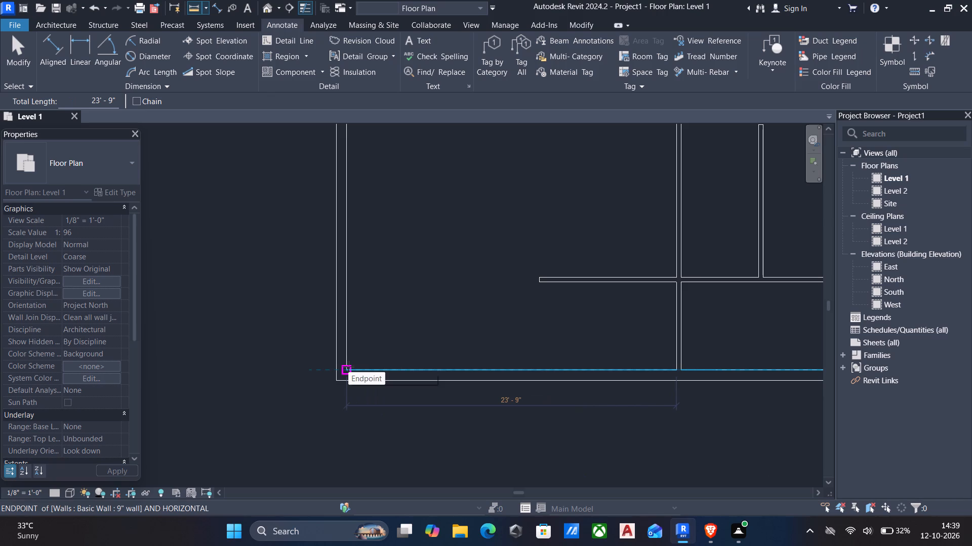
key("Escape")
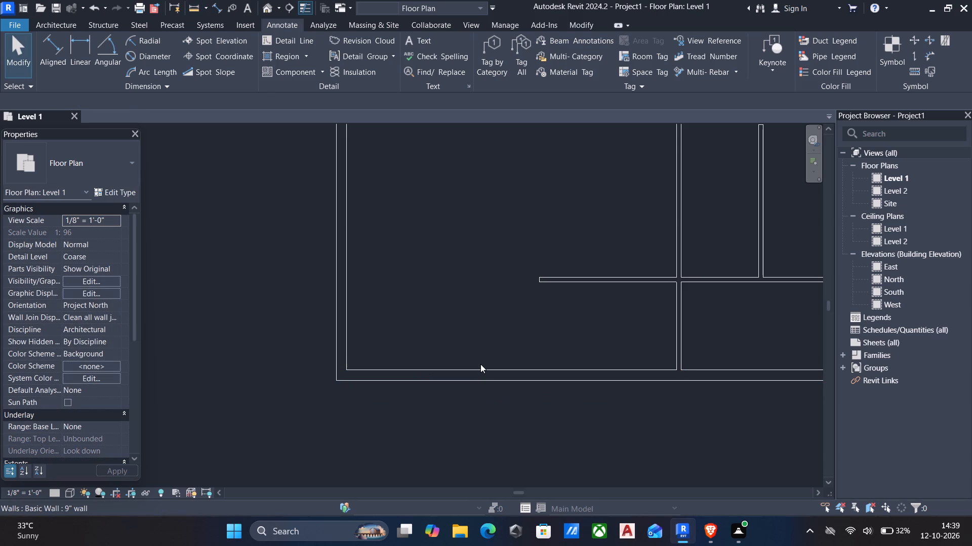
Split the south 9" exterior wall about 1' 6" west of the second vertical partition east of the long vertical one.
scroll(603, 401, "down", 2)
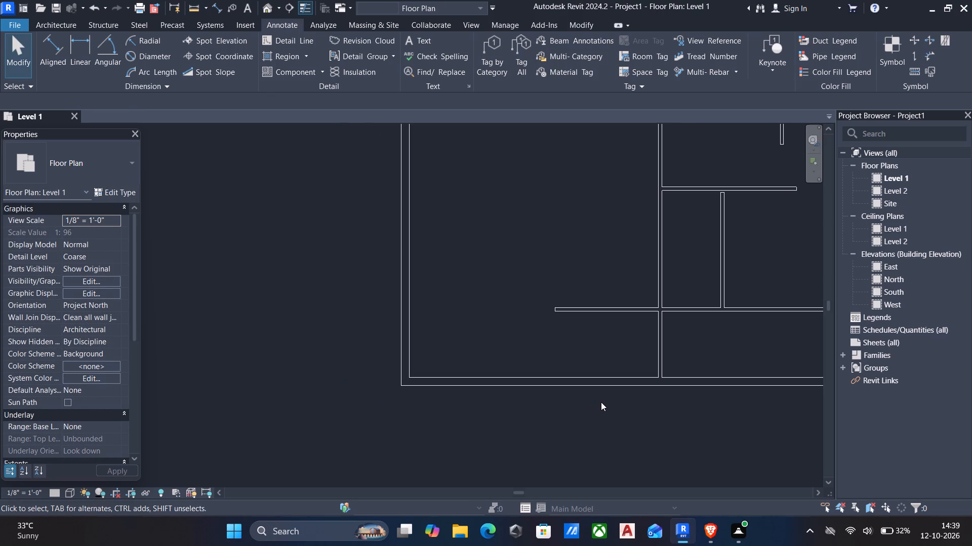
middle_click_drag(592, 406, 313, 348)
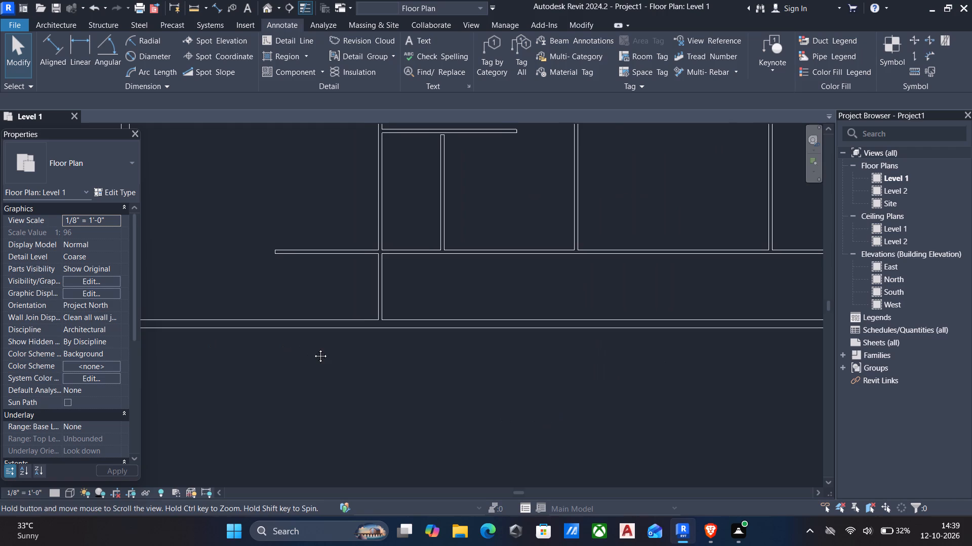
middle_click_drag(313, 348, 314, 348)
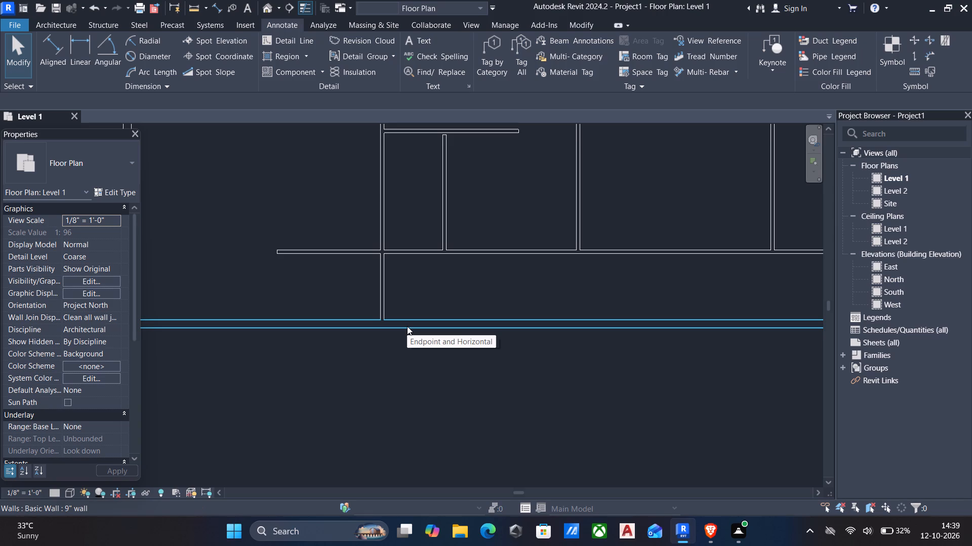
type("sl")
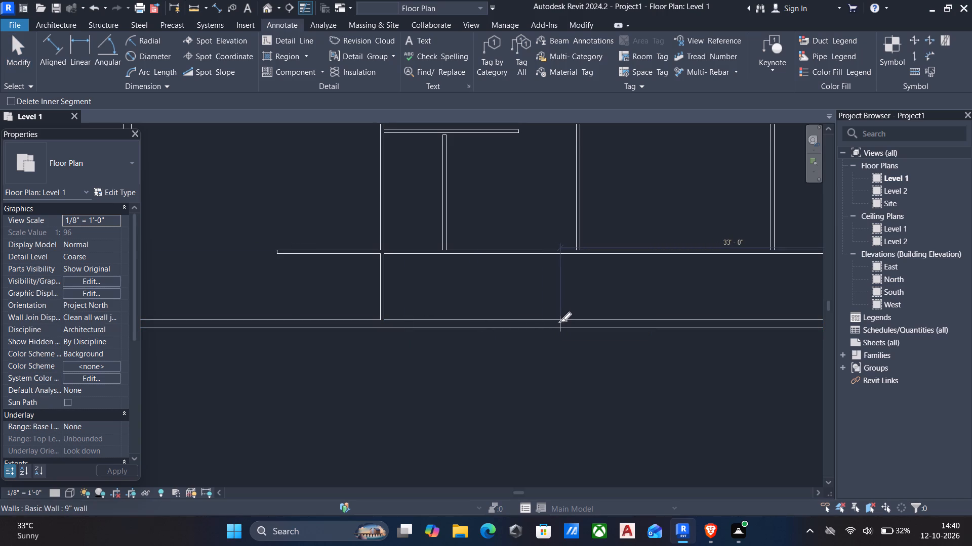
left_click(560, 322)
key("Escape")
key("Escape")
Draw a 9" wall from the split point north to the long horizontal partition.
type("wa")
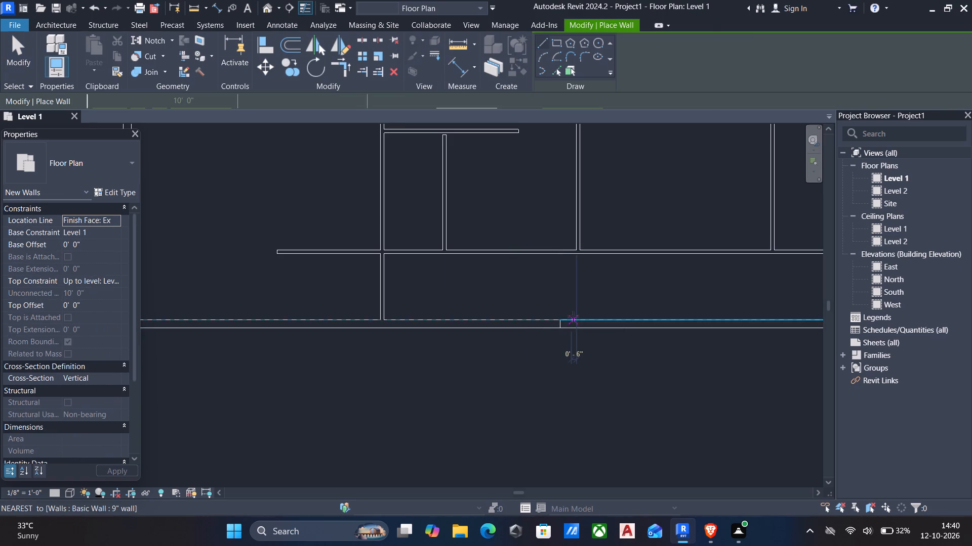
scroll(565, 325, "up", 5)
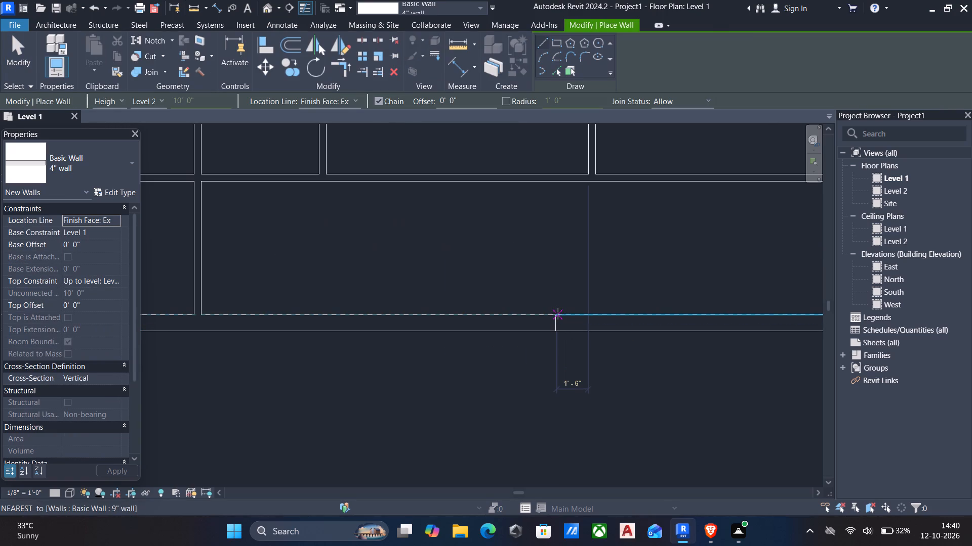
left_click(80, 169)
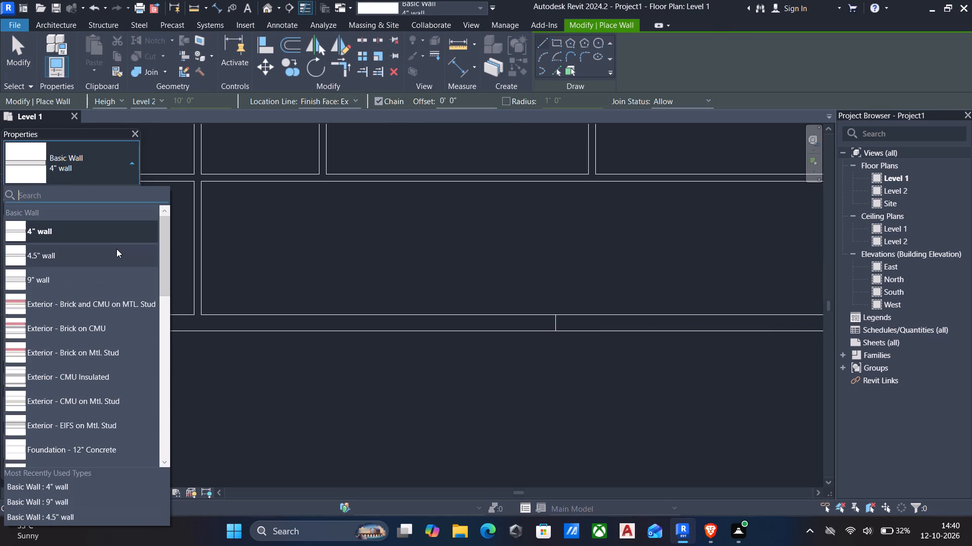
scroll(115, 251, "up", 12)
left_click(86, 280)
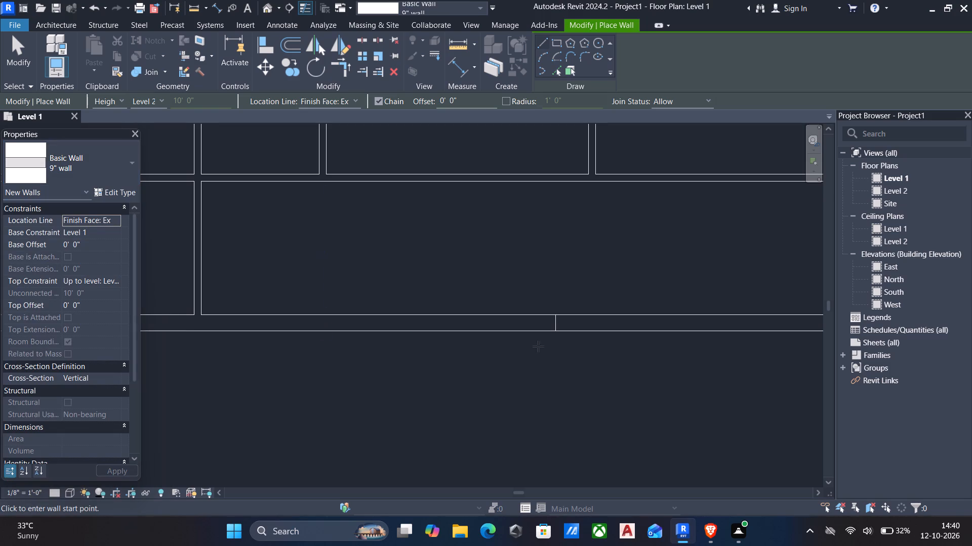
left_click(556, 314)
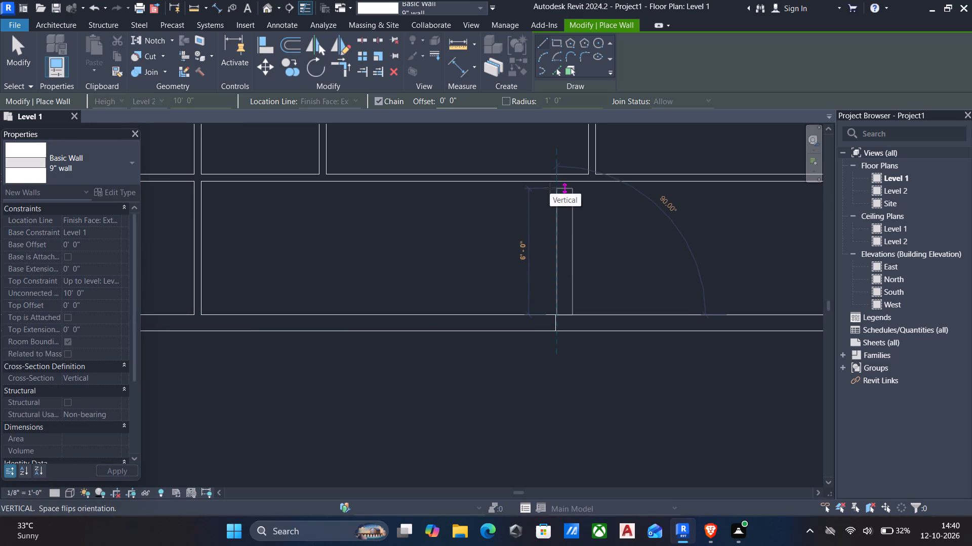
left_click(552, 185)
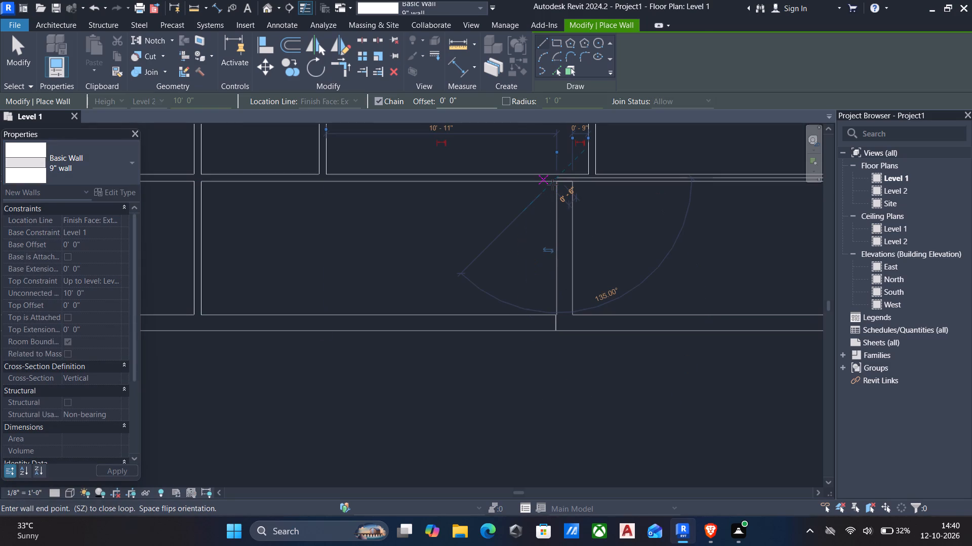
key("Escape")
key("Escape")
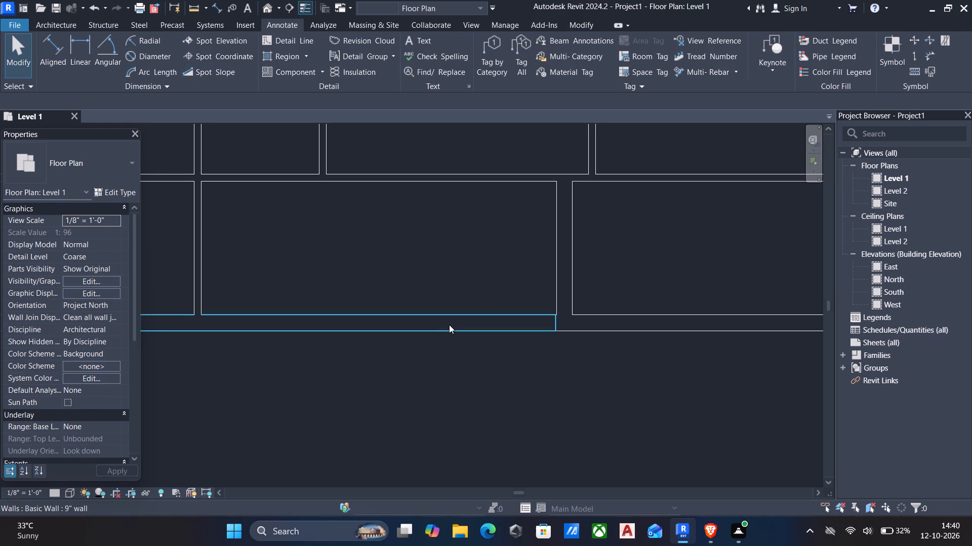
Delete the part of the south 9" exterior wall west of the split.
left_click(449, 325)
key("Delete")
Trim the remaining south 9" wall and the new short 9" wall to a corner.
scroll(453, 324, "down", 5)
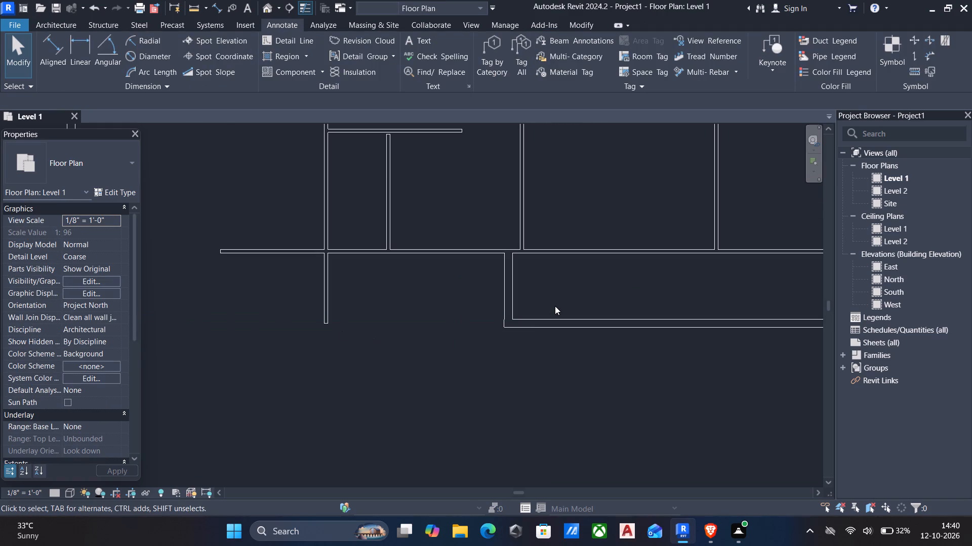
middle_click_drag(615, 303, 494, 356)
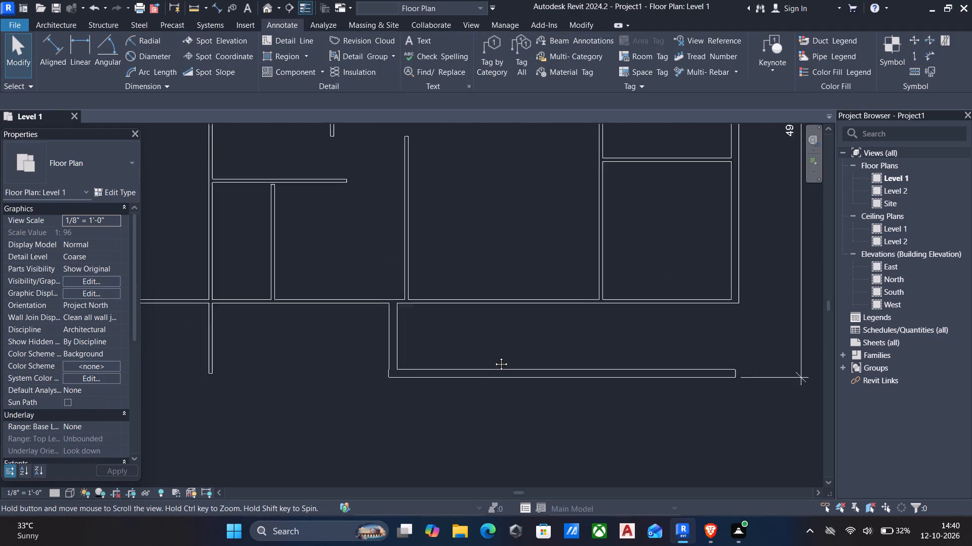
middle_click_drag(494, 356, 453, 328)
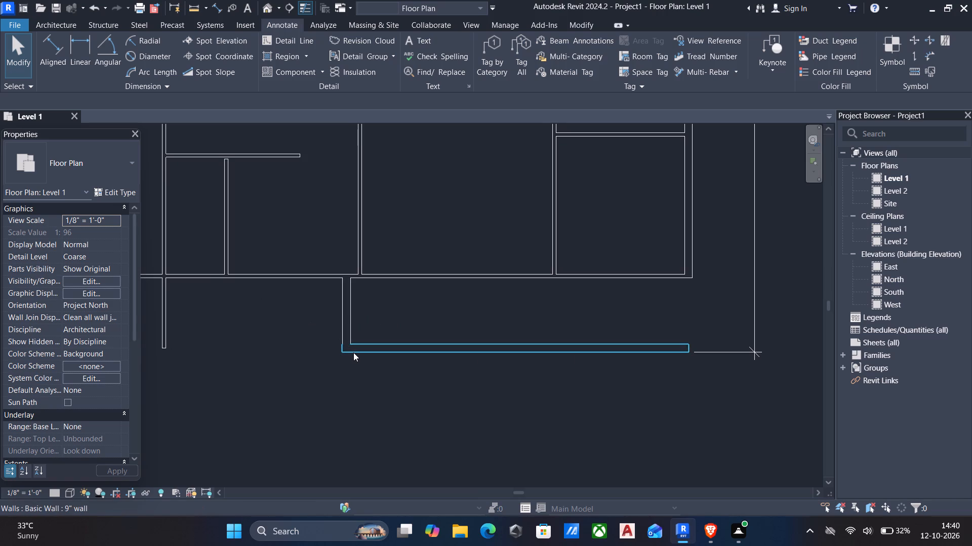
type("tr")
left_click(367, 350)
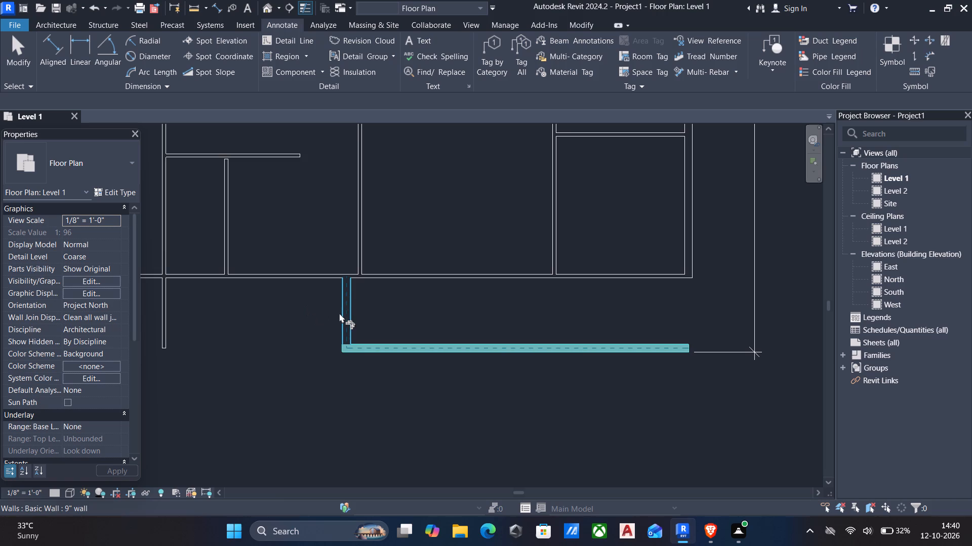
left_click(343, 321)
key("Escape")
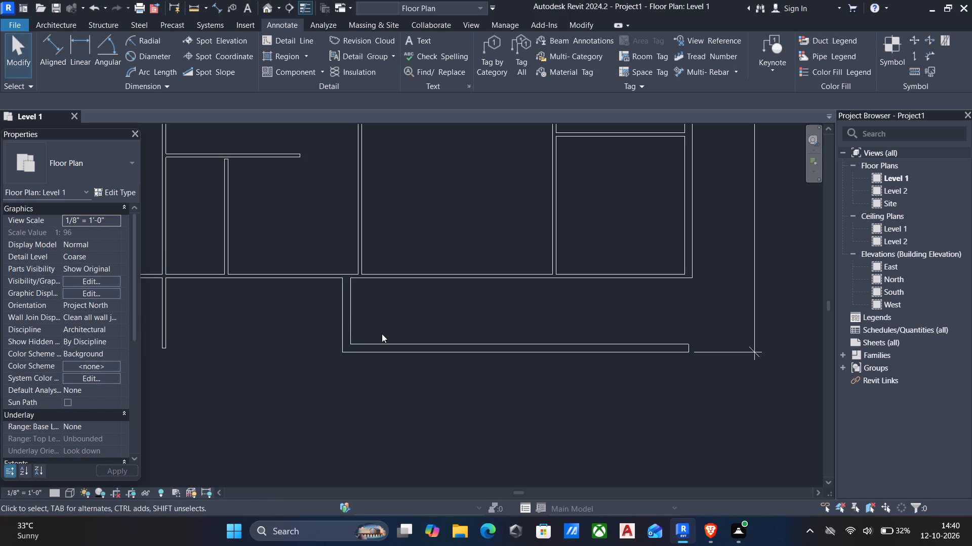
Draw a matching 9" wall about 6' 4" long, offset 22' east of the short 9" wall's inner face, between the horizontal partition and south wall.
left_click(345, 321)
type("cs")
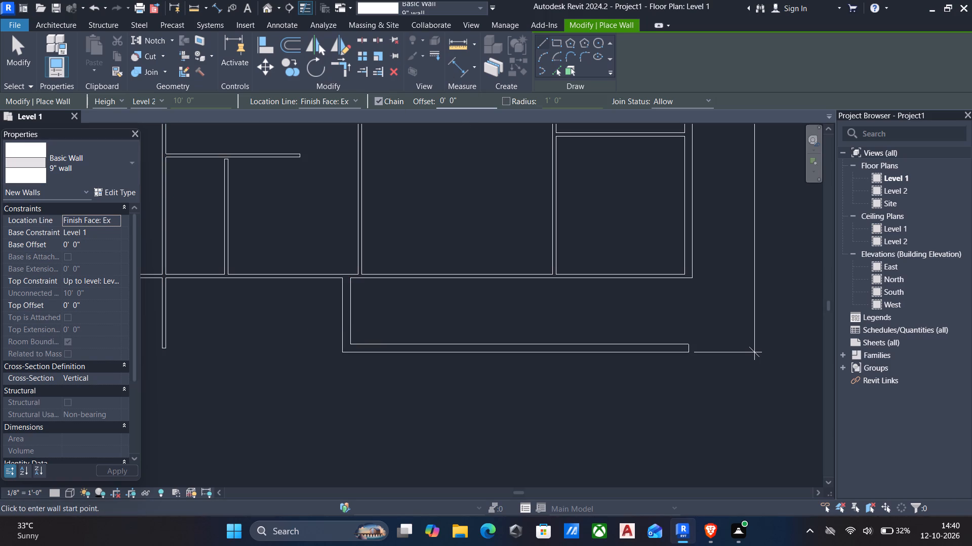
left_click_drag(489, 100, 278, 106)
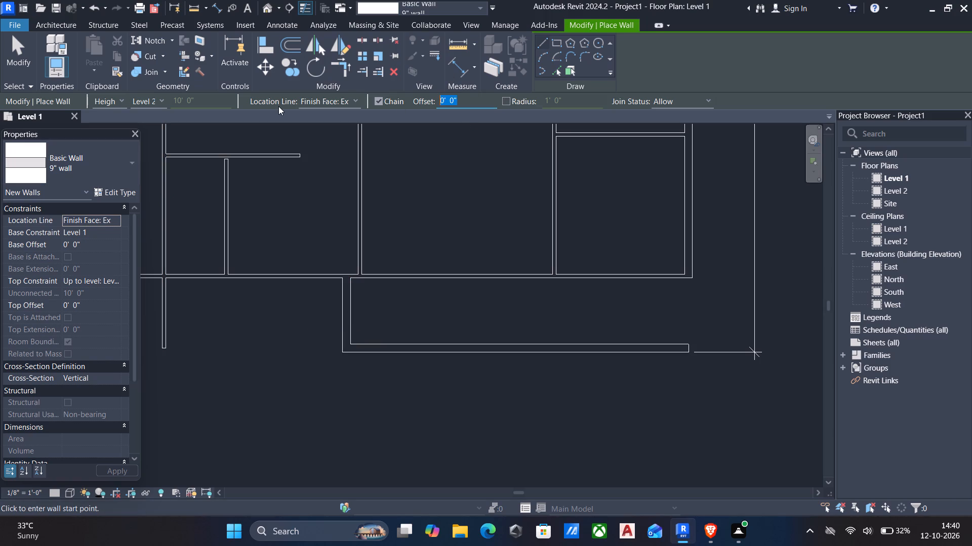
type("22'")
left_click(352, 281)
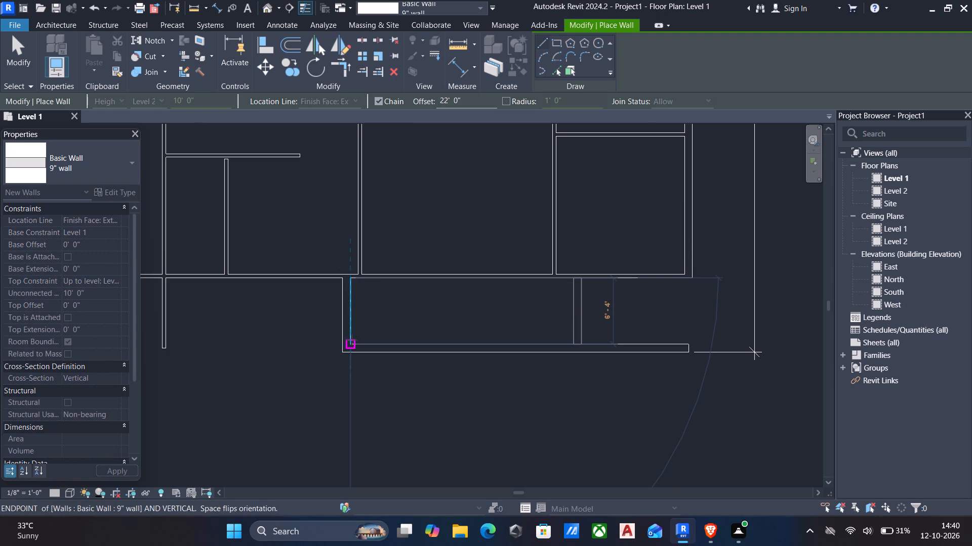
left_click(351, 340)
key("Escape")
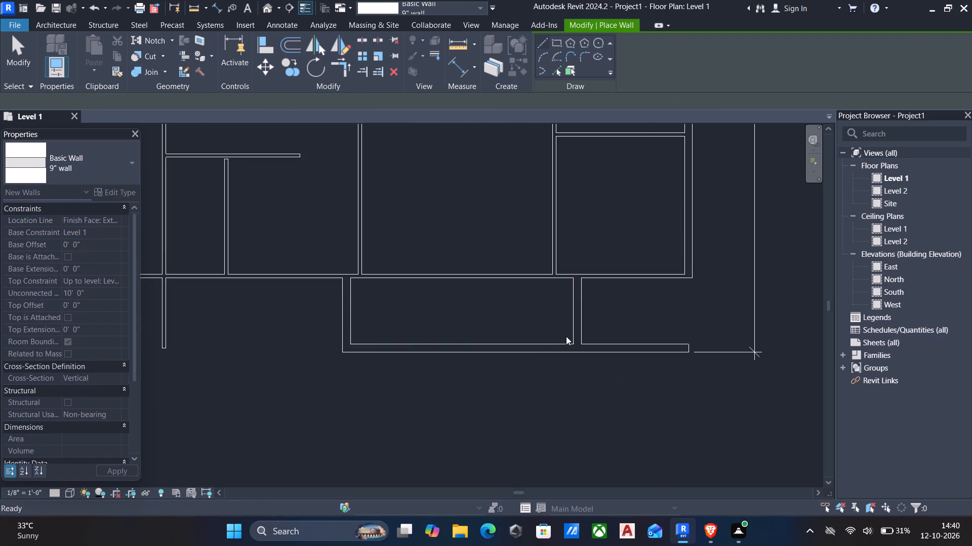
key("Escape")
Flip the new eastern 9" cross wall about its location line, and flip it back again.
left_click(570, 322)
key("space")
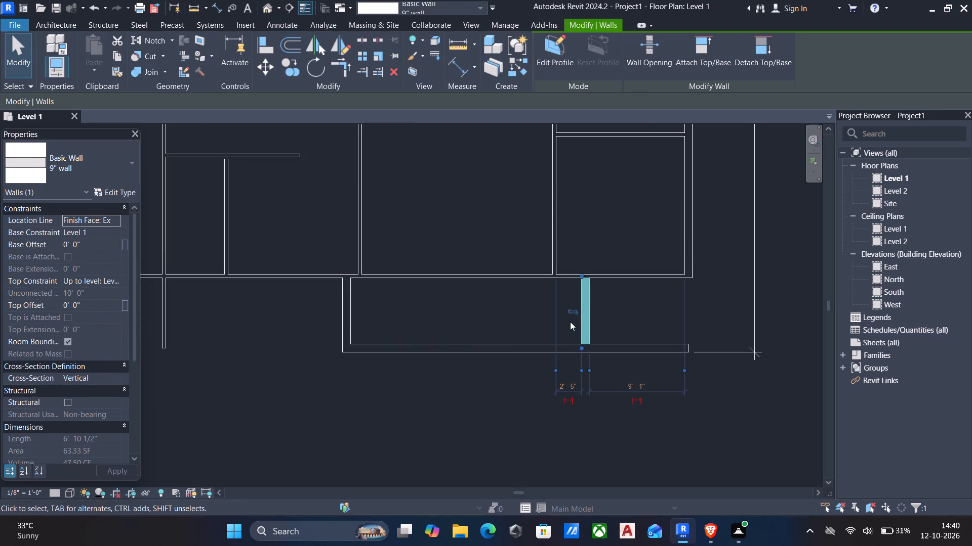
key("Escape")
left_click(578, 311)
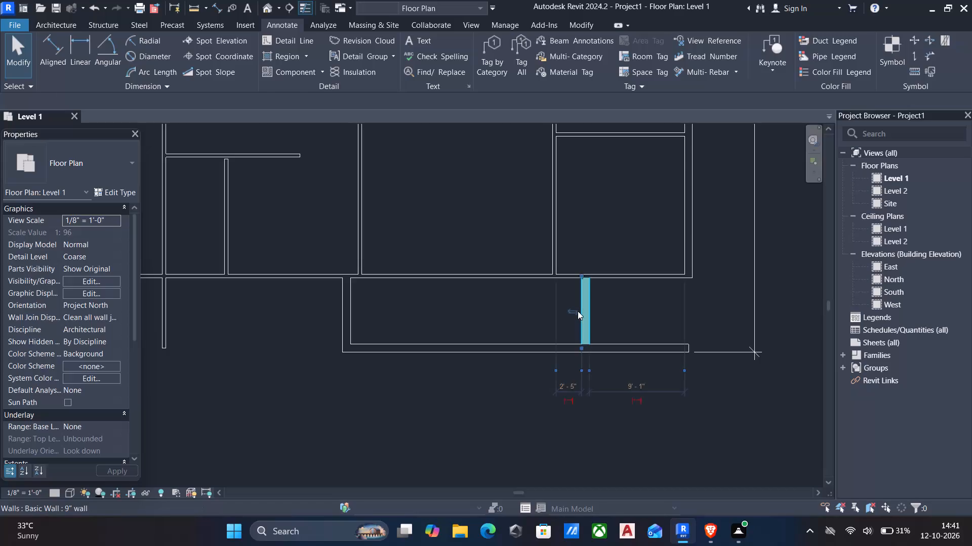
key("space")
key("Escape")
Flip the western short 9" wall so its thickness lies west of its location line.
left_click(344, 300)
key("space")
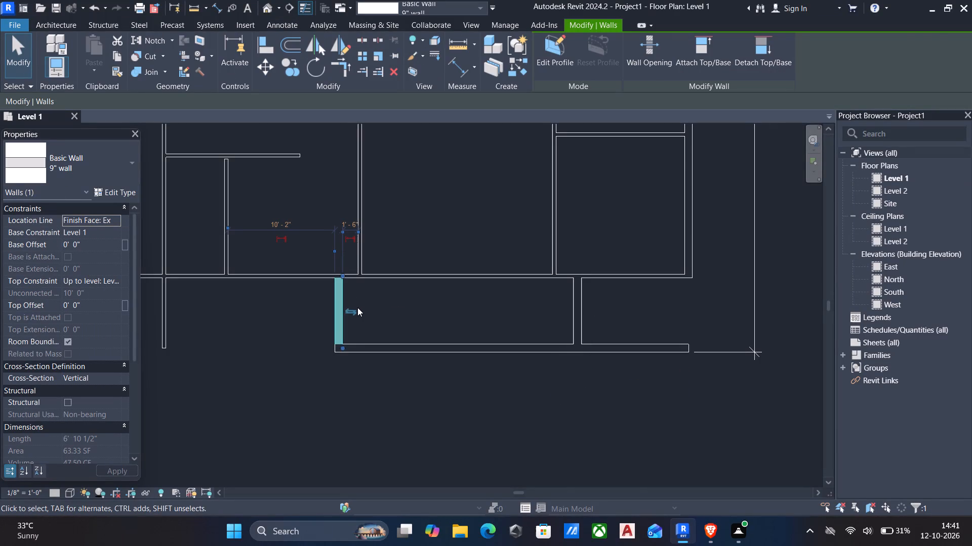
key("Escape")
Nudge the western short 9" wall about 6" east in two equal increments.
left_click(344, 303)
key("Right")
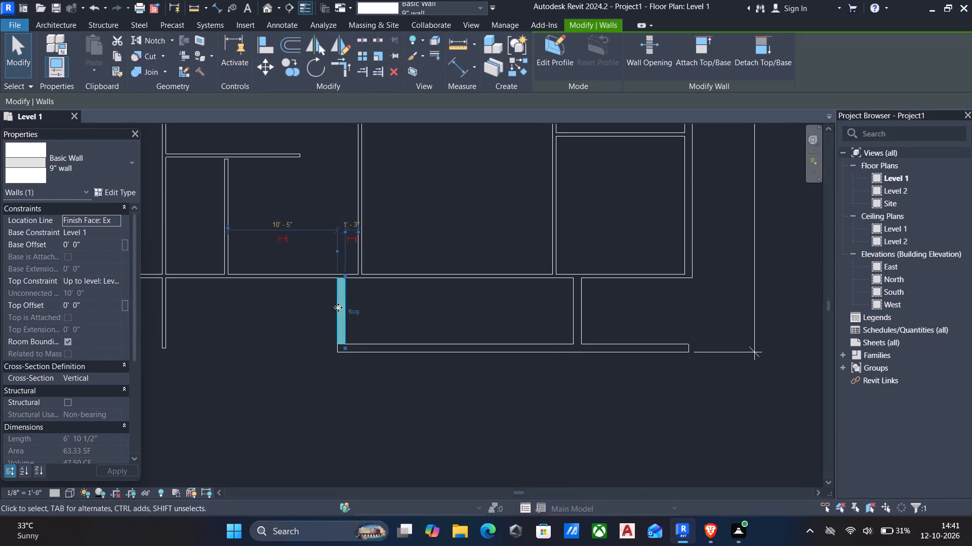
key("Right")
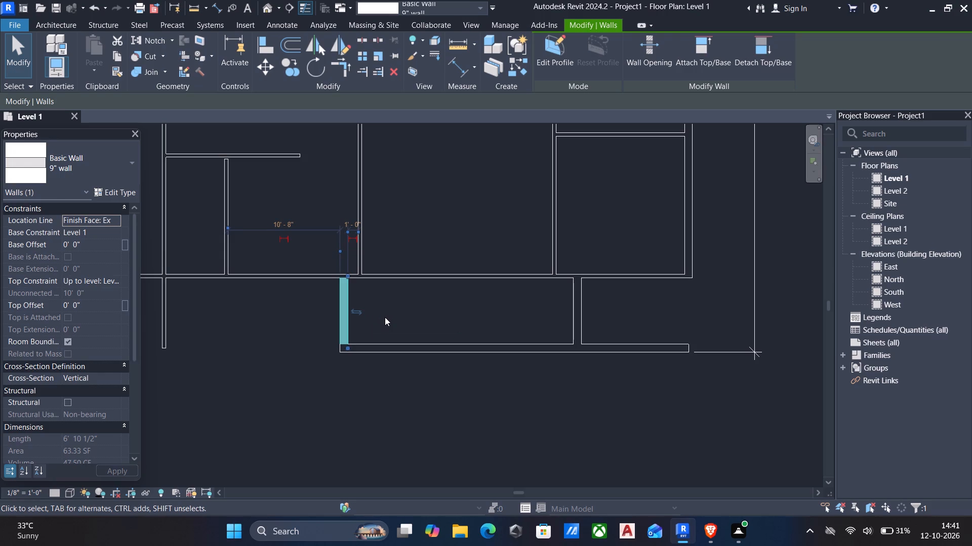
key("Escape")
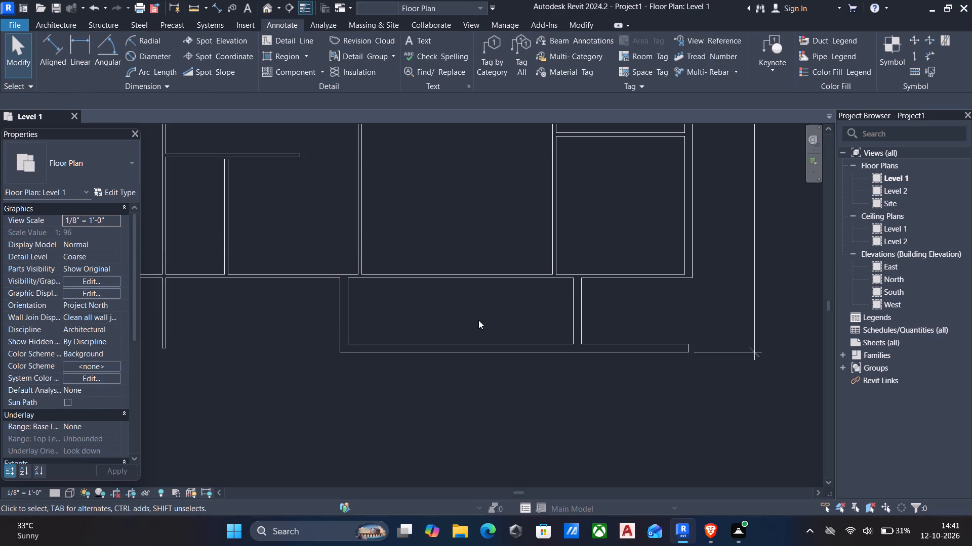
Measure the clear width between the two short 9" walls along the south wall's inner face.
type("dd")
scroll(337, 354, "up", 2)
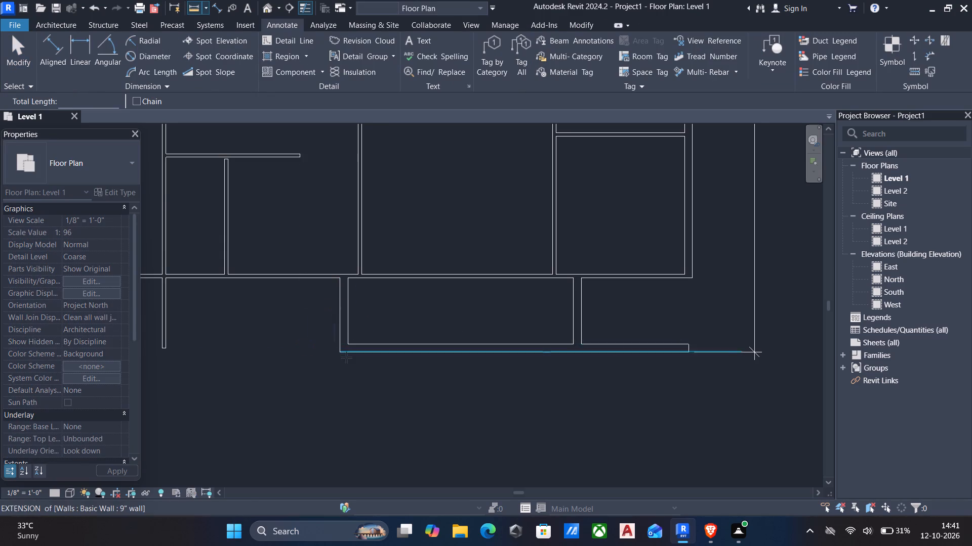
scroll(346, 357, "up", 1)
left_click(352, 339)
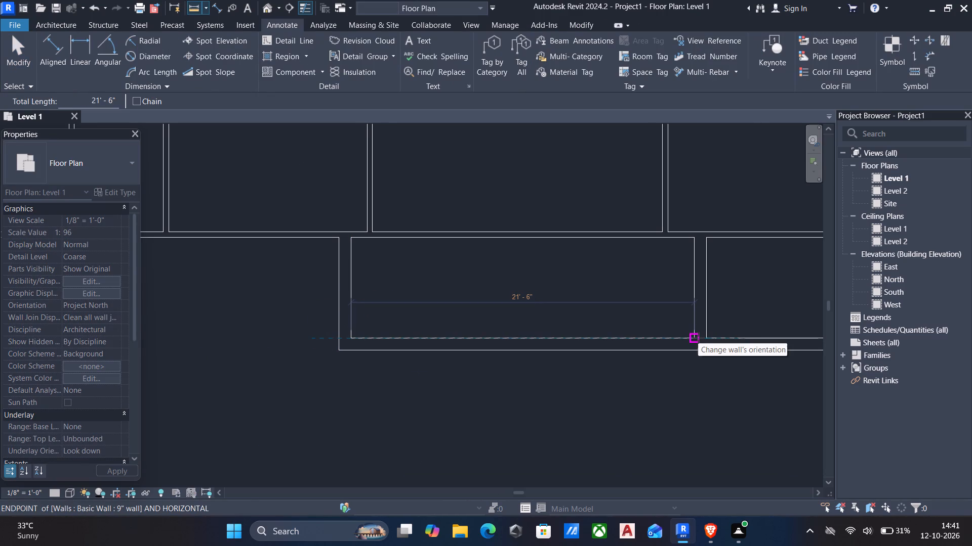
left_click(698, 338)
key("Escape")
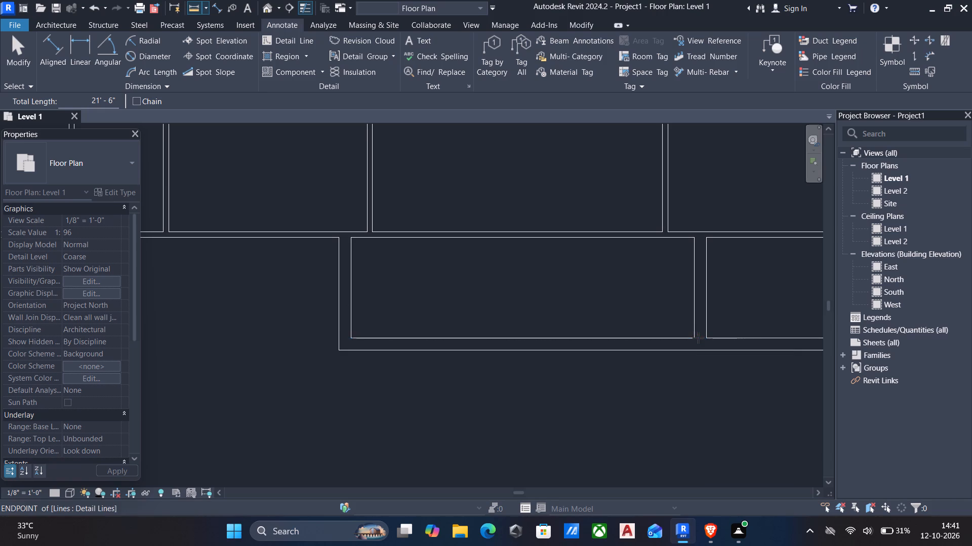
Place a linear dimension below the south wall between the inner faces of the two short 9" walls.
left_click(73, 50)
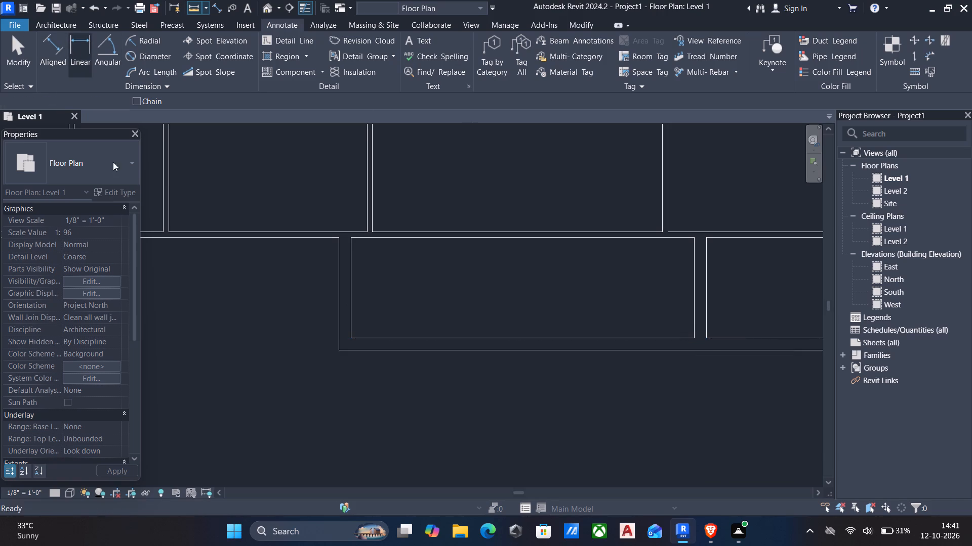
left_click(351, 339)
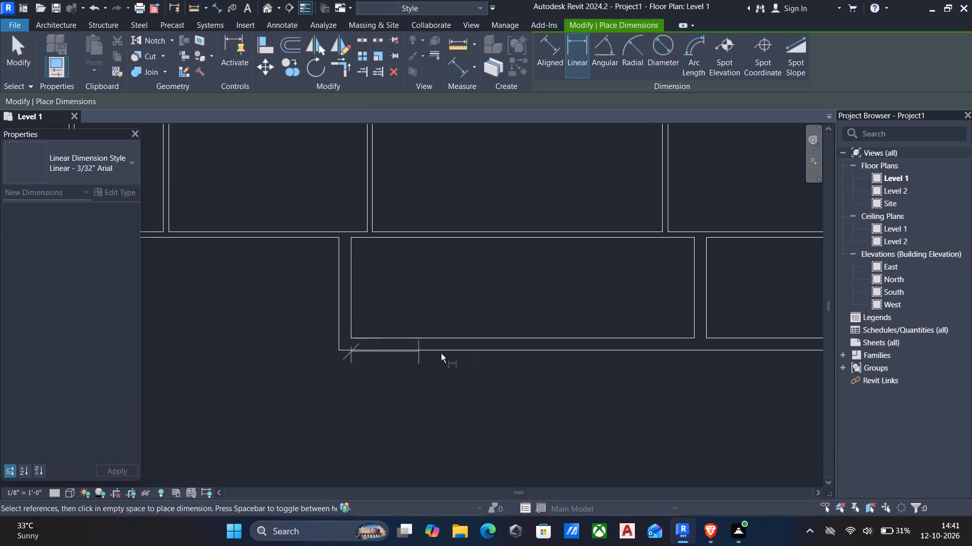
left_click(693, 337)
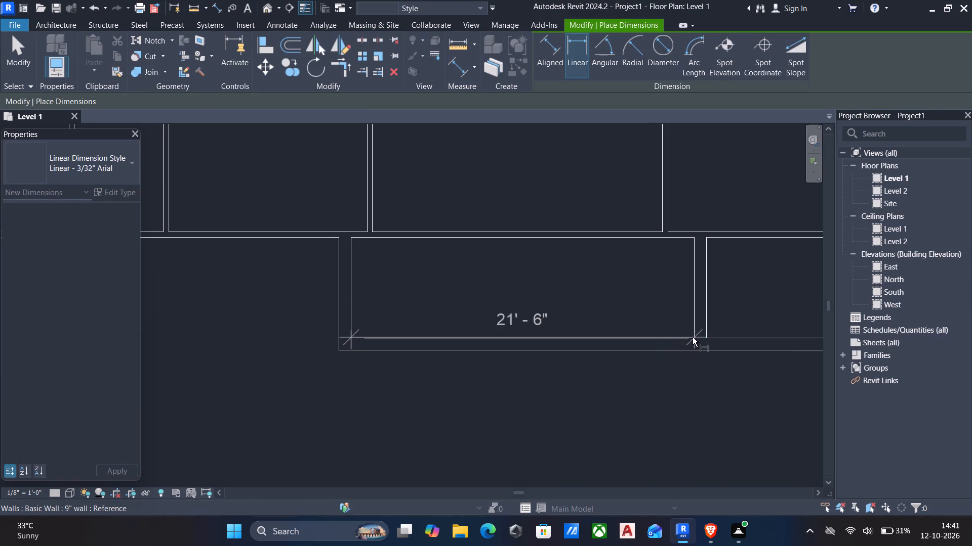
left_click(654, 393)
key("Escape")
key("Escape")
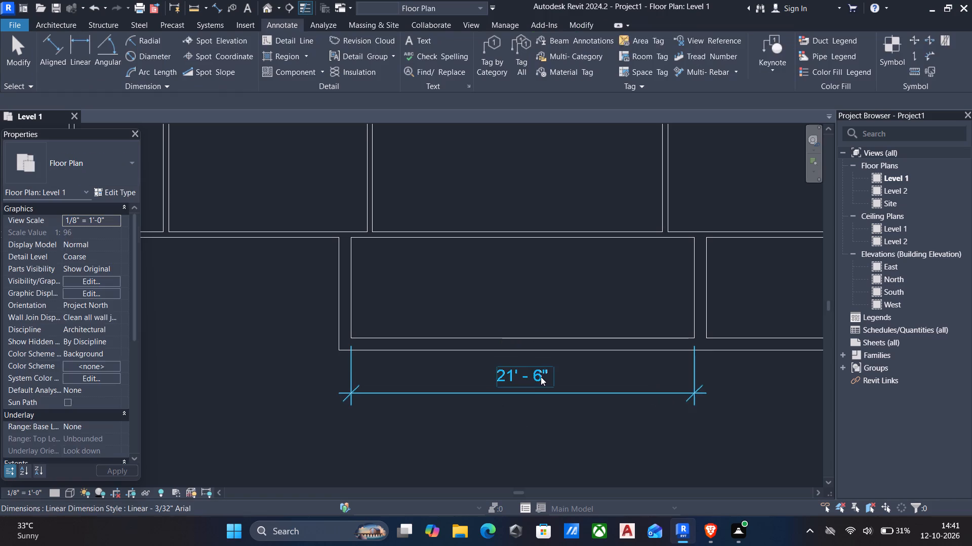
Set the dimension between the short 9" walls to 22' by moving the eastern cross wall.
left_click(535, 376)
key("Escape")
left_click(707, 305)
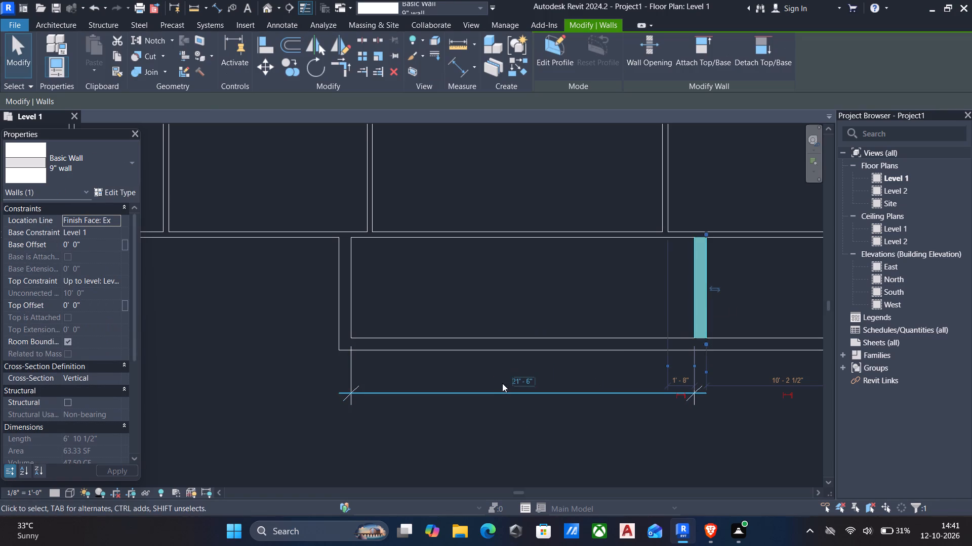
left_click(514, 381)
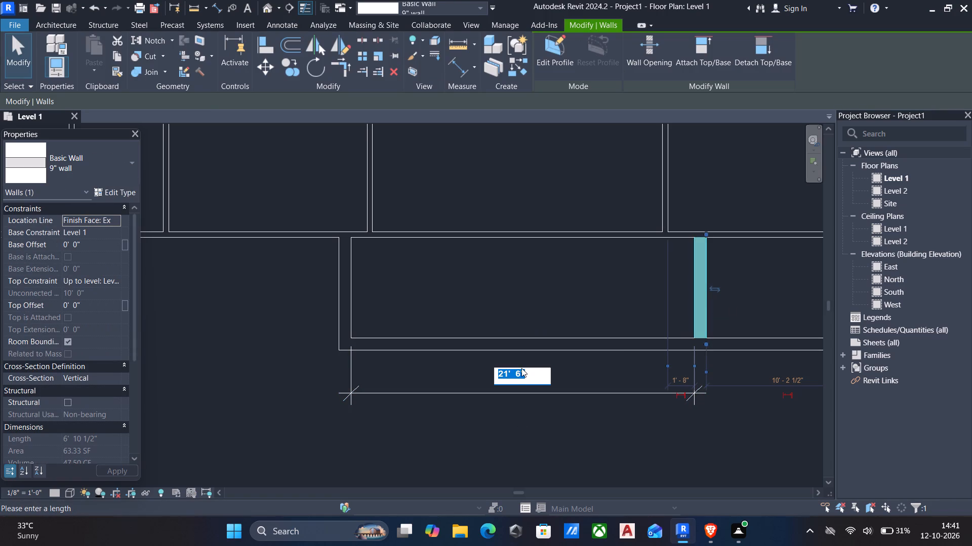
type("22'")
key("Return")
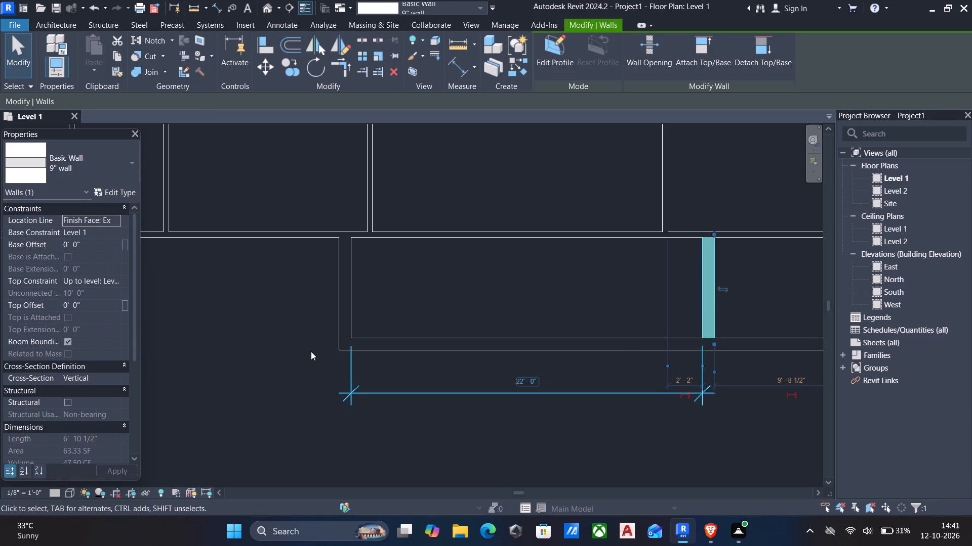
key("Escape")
Move the eastern 9" cross wall by setting the dimension between the two short walls to 21' 8".
scroll(579, 285, "down", 2)
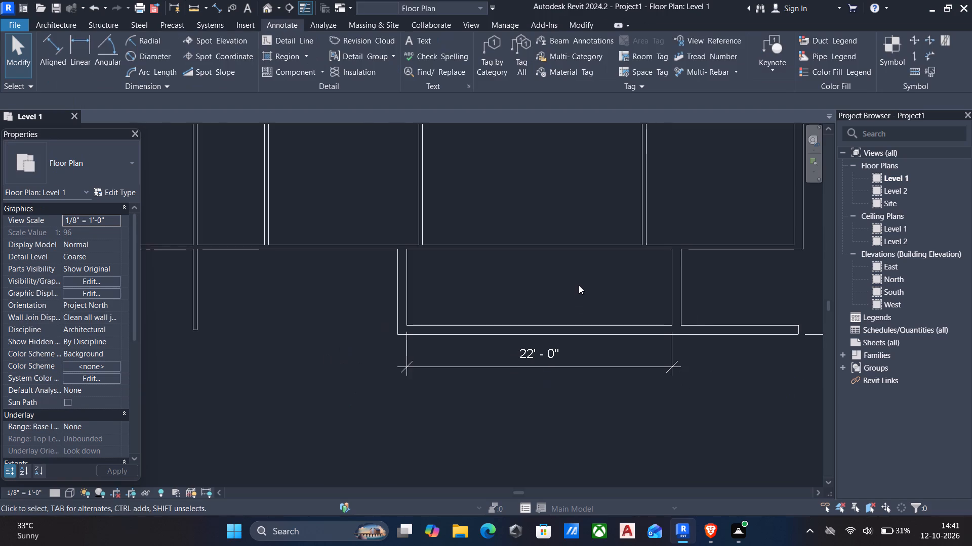
scroll(463, 280, "down", 2)
middle_click_drag(570, 306, 510, 308)
scroll(545, 317, "down", 1)
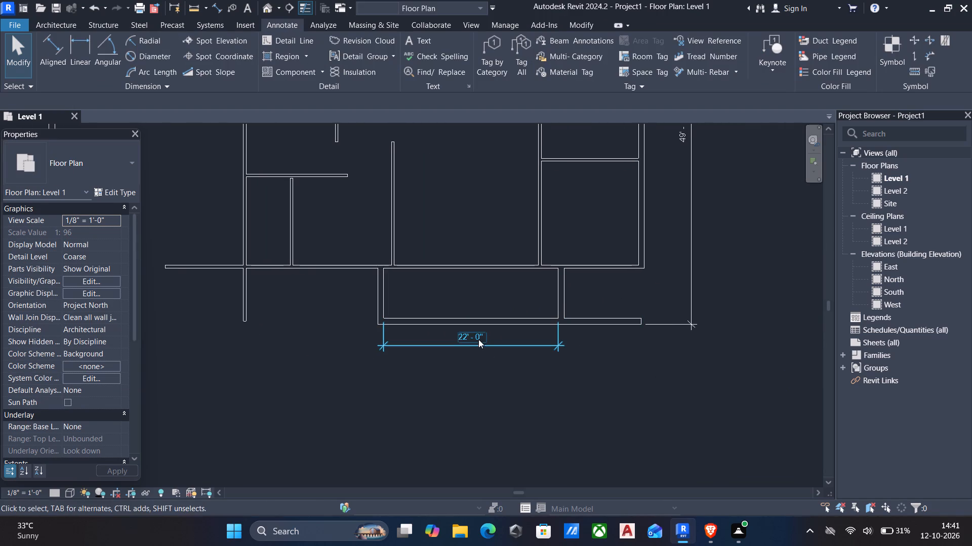
left_click(468, 337)
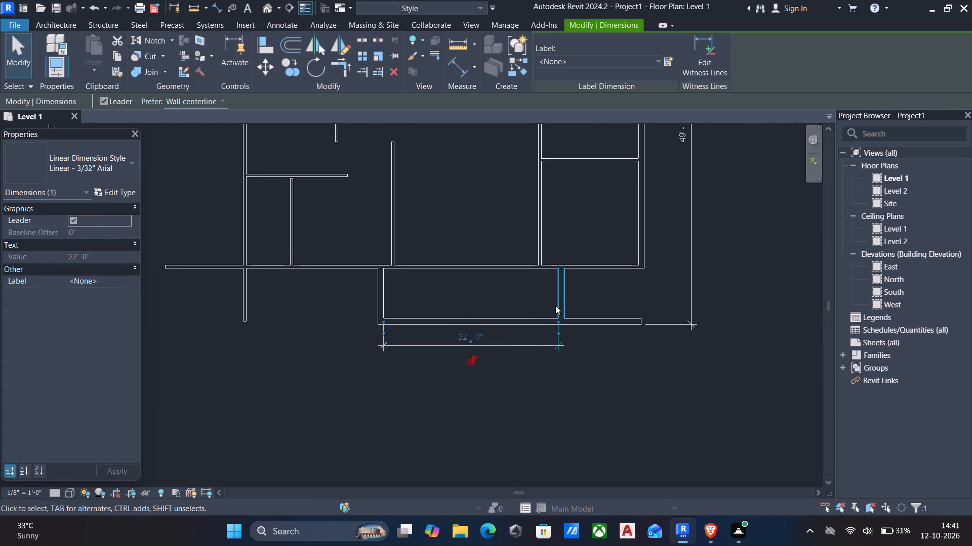
left_click(556, 305)
left_click_drag(462, 339, 469, 340)
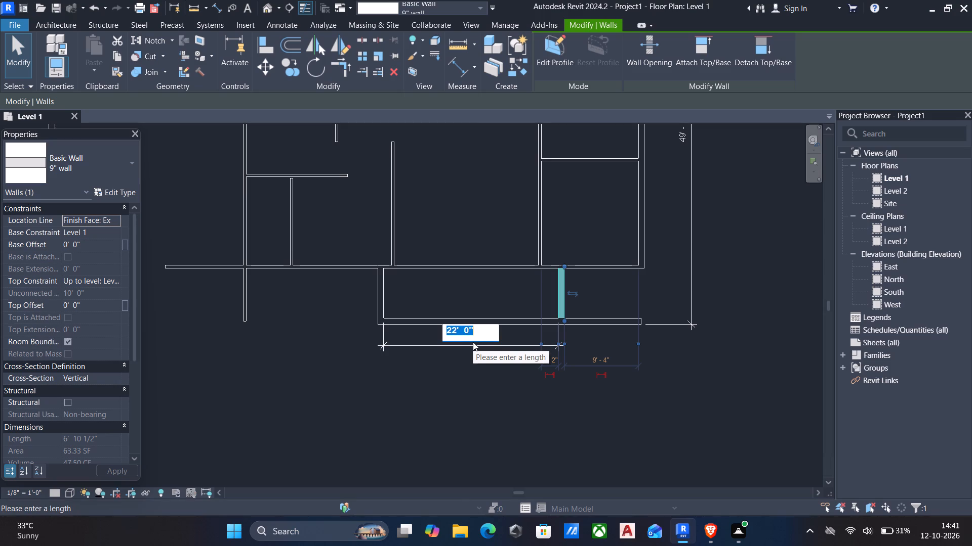
type("21'8\"")
key("Return")
key("Escape")
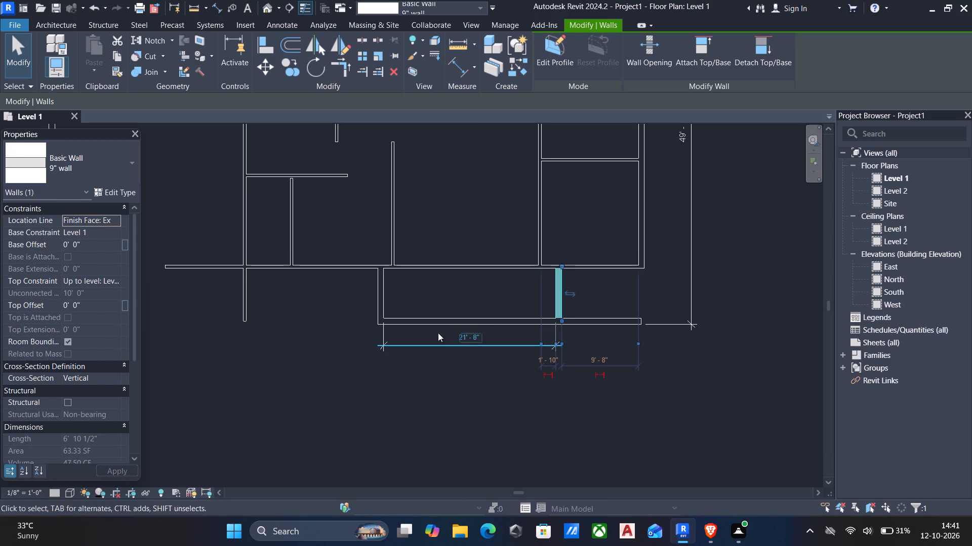
Move the western short 9" wall by setting the same dimension to 22' 6" and correcting it to 22'.
left_click(377, 303)
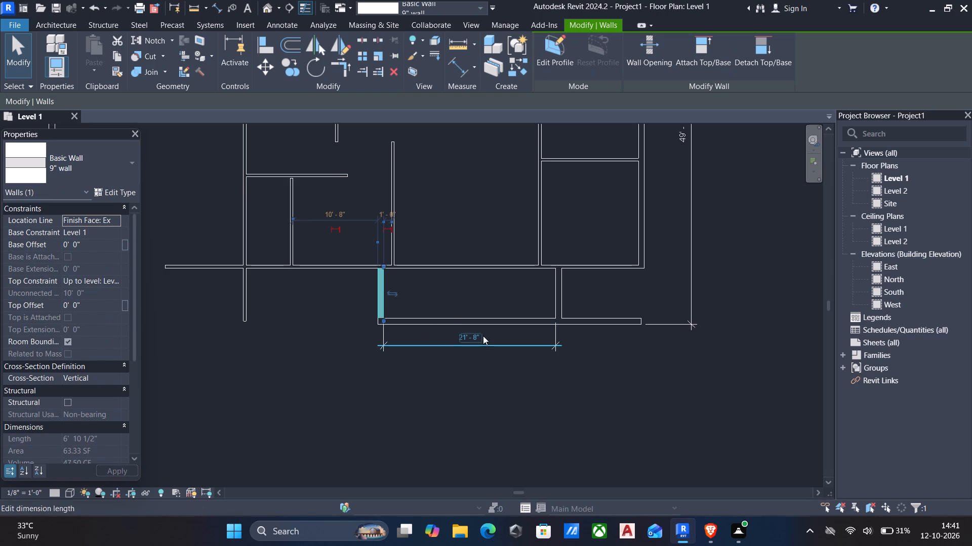
left_click(483, 336)
type("22'6\"")
key("Return")
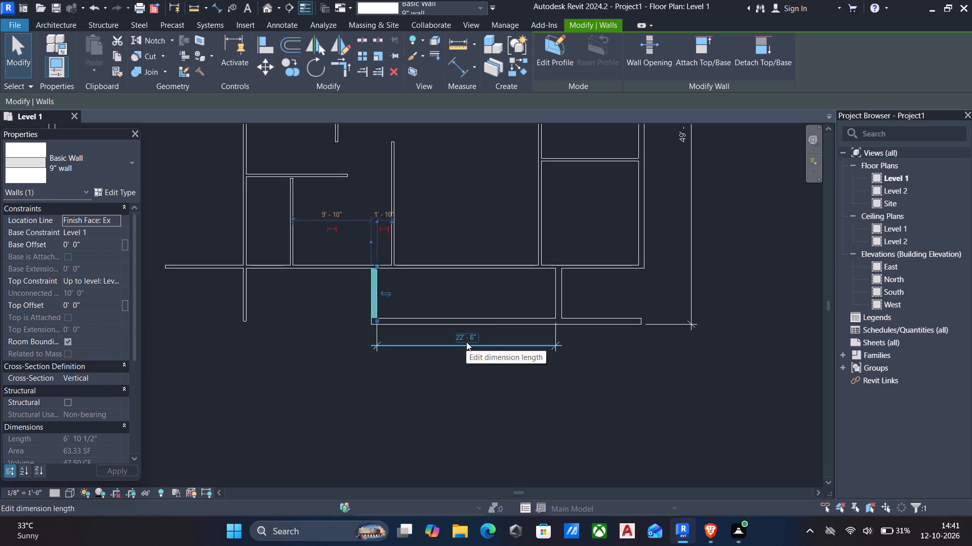
left_click(466, 342)
key("BackSpace")
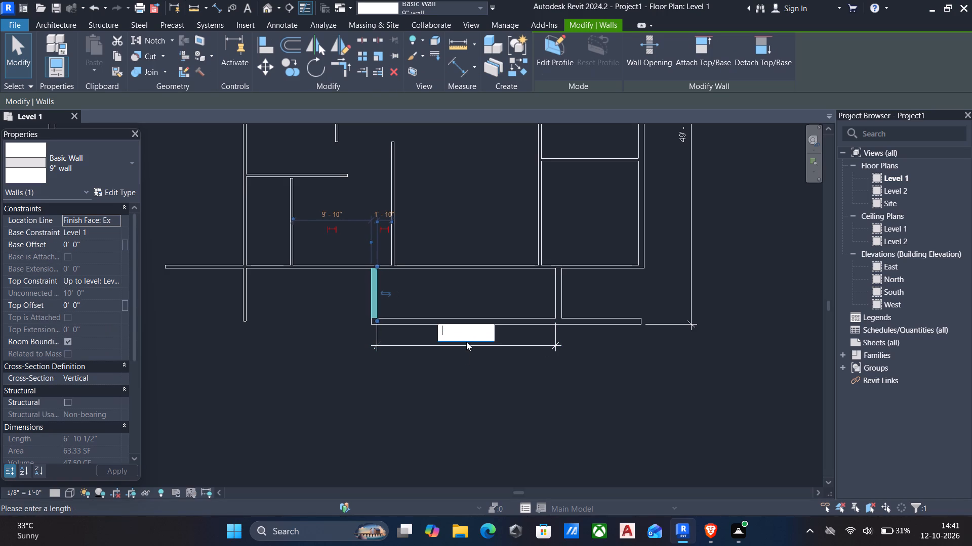
type("22'")
key("Return")
key("Escape")
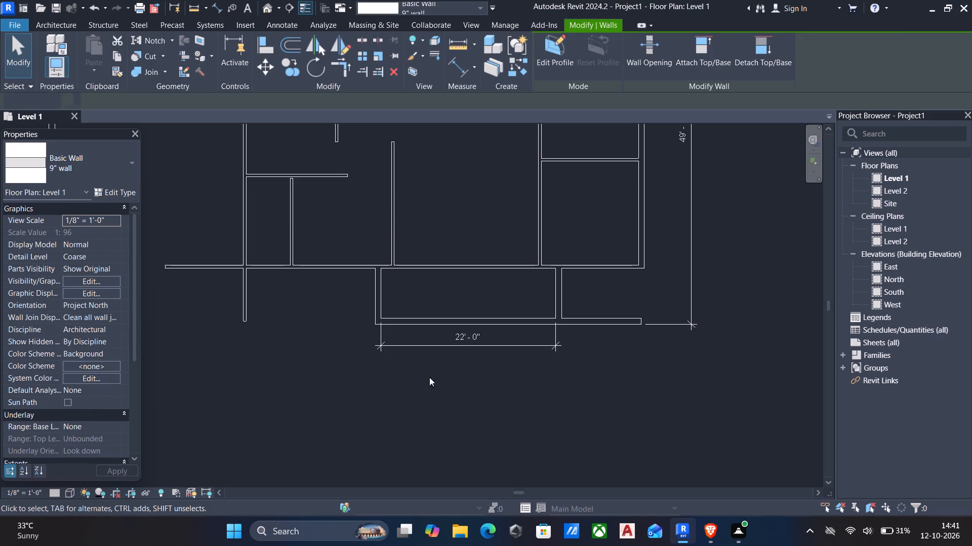
Trim the south 9" wall and the eastern 9" cross wall to a corner, keeping the part between the short walls.
type("tr")
left_click(505, 325)
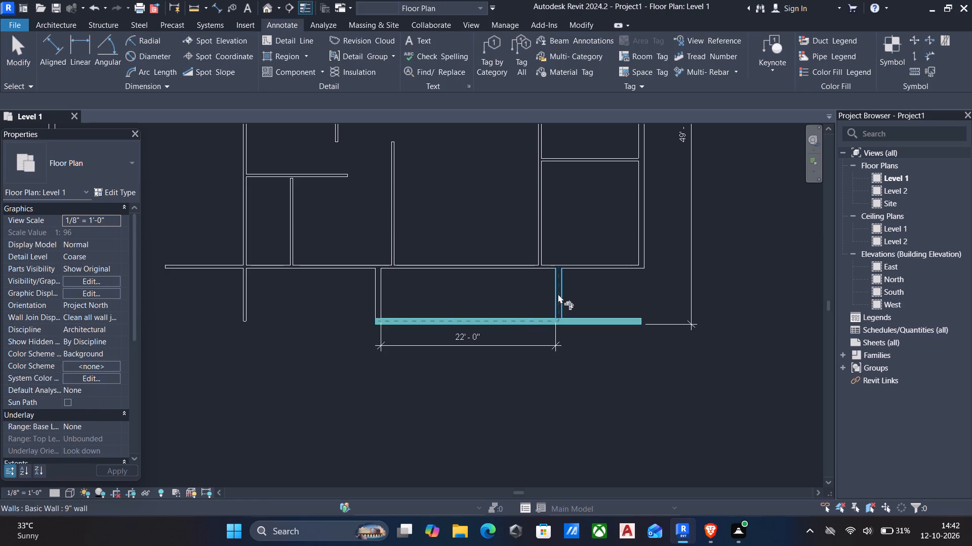
left_click(558, 294)
key("Escape")
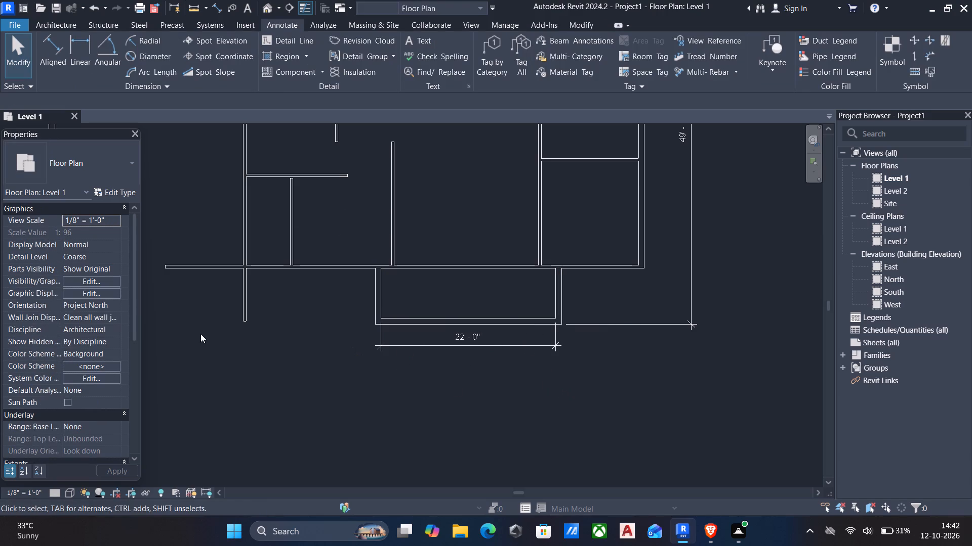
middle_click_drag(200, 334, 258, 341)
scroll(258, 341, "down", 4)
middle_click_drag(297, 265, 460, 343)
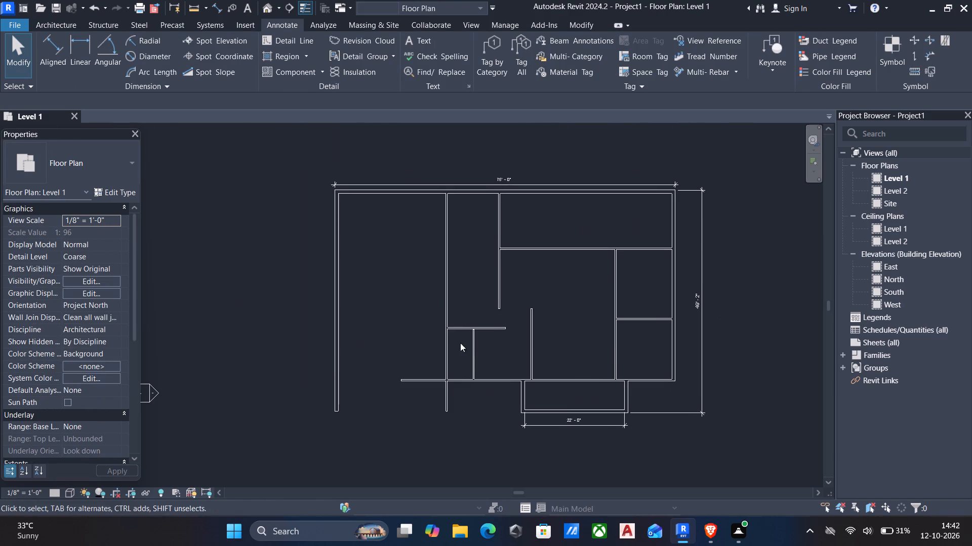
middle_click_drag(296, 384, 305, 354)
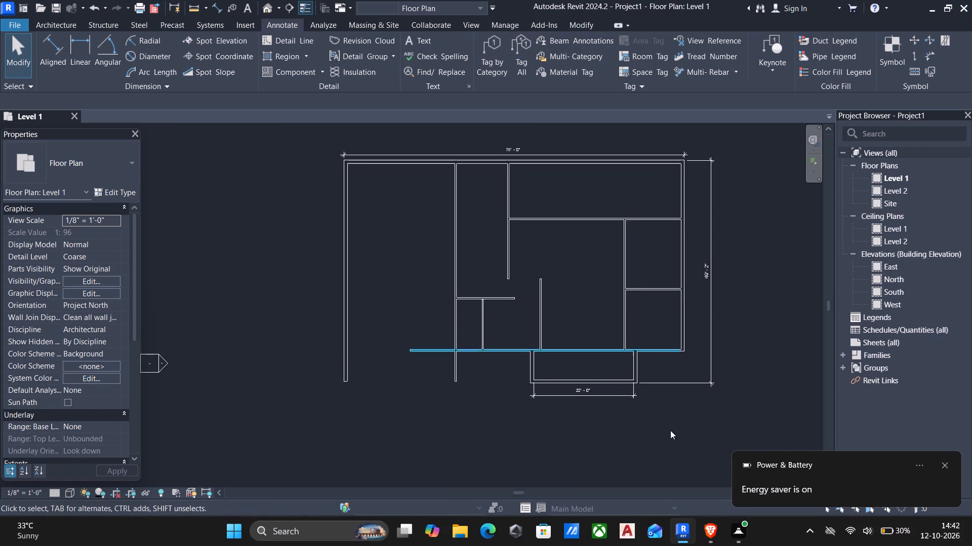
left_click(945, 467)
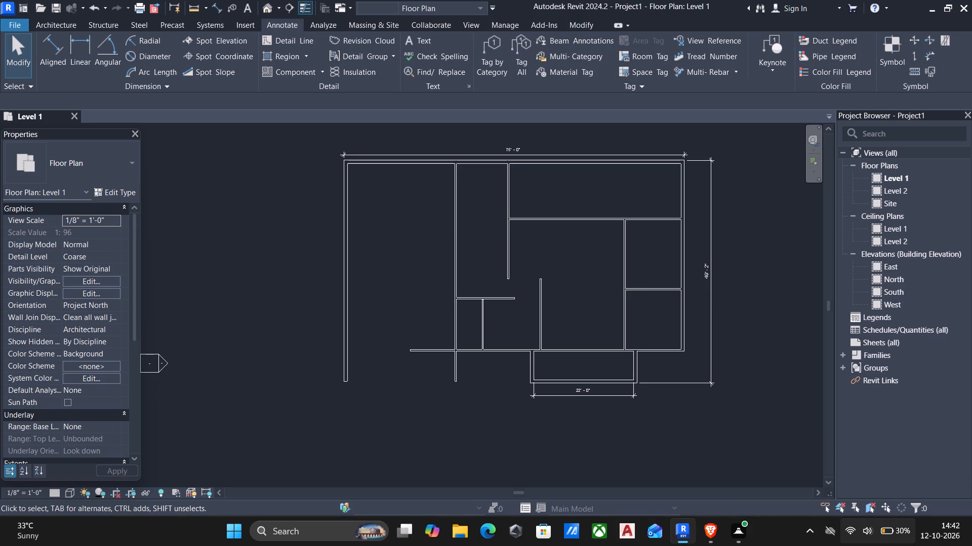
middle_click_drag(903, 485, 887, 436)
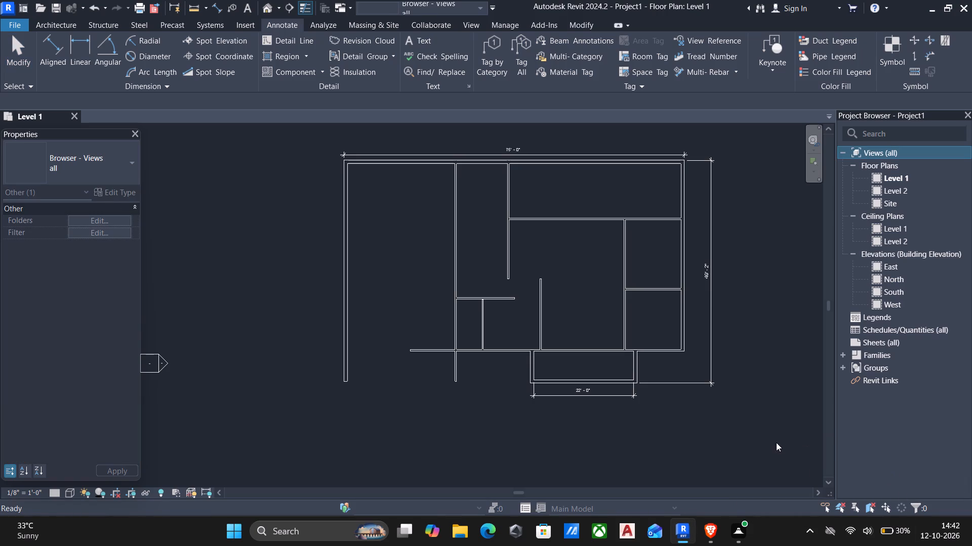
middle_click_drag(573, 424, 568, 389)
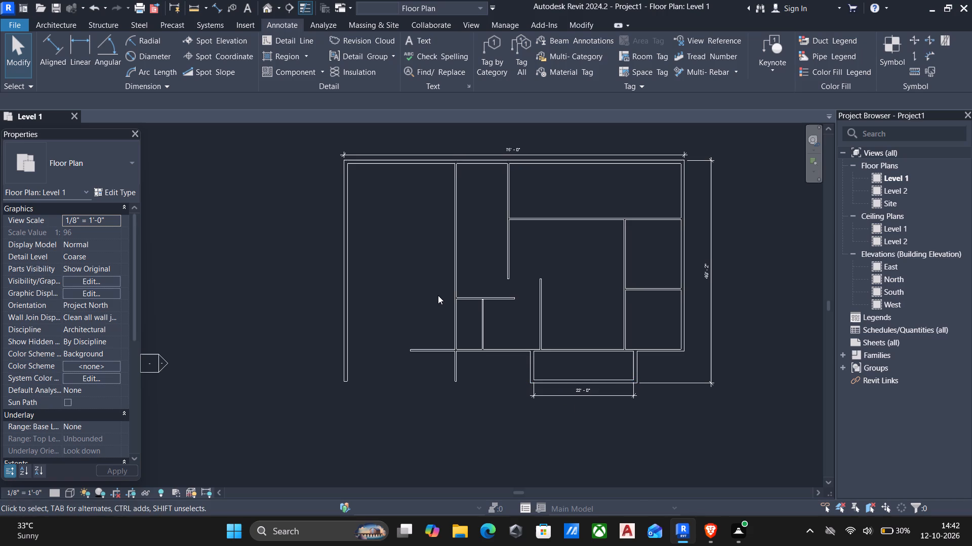
Start a distance measurement near the west end of the short horizontal 4" partition.
type("dd")
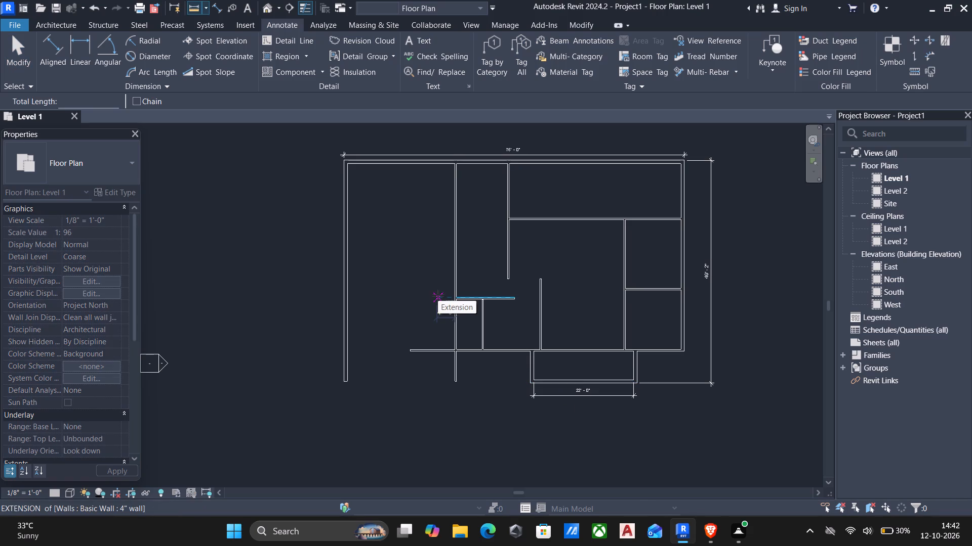
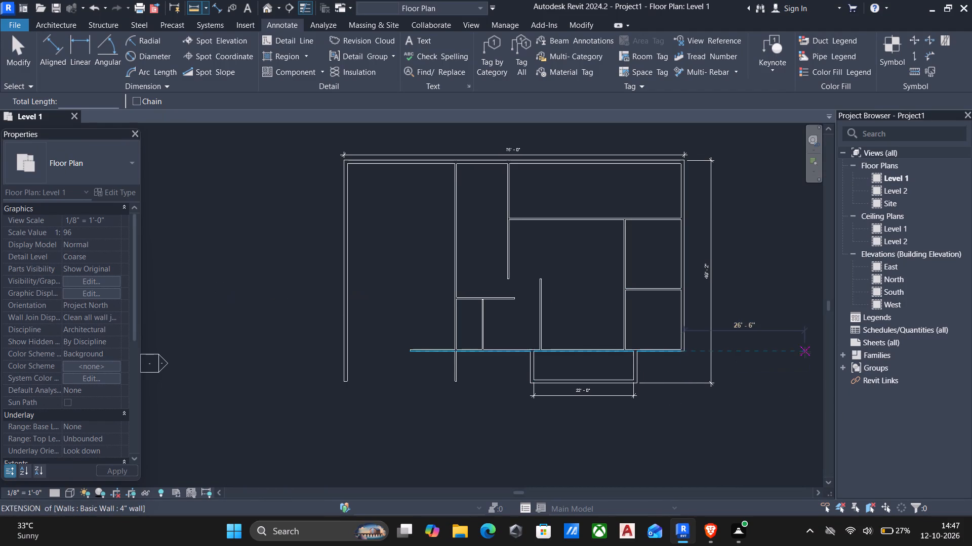
Measure the horizontal distance from the long vertical 4" wall to the west 9" wall, along the southern 4" wall.
key("Escape")
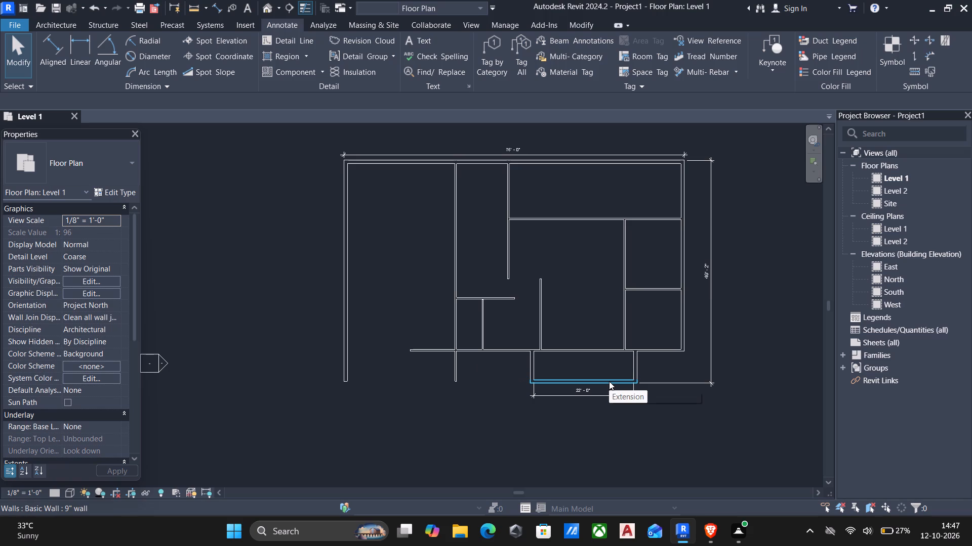
type("dd")
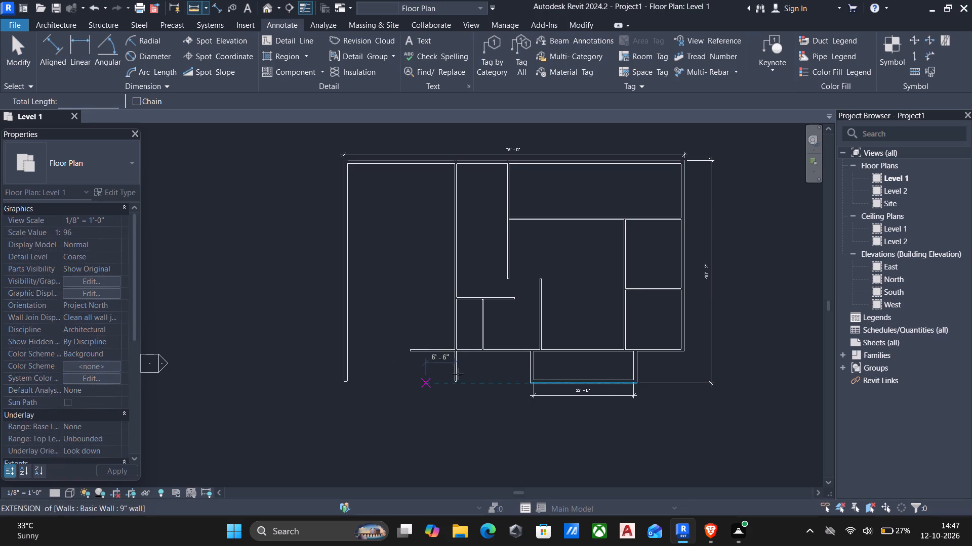
scroll(493, 344, "up", 6)
scroll(402, 365, "up", 4)
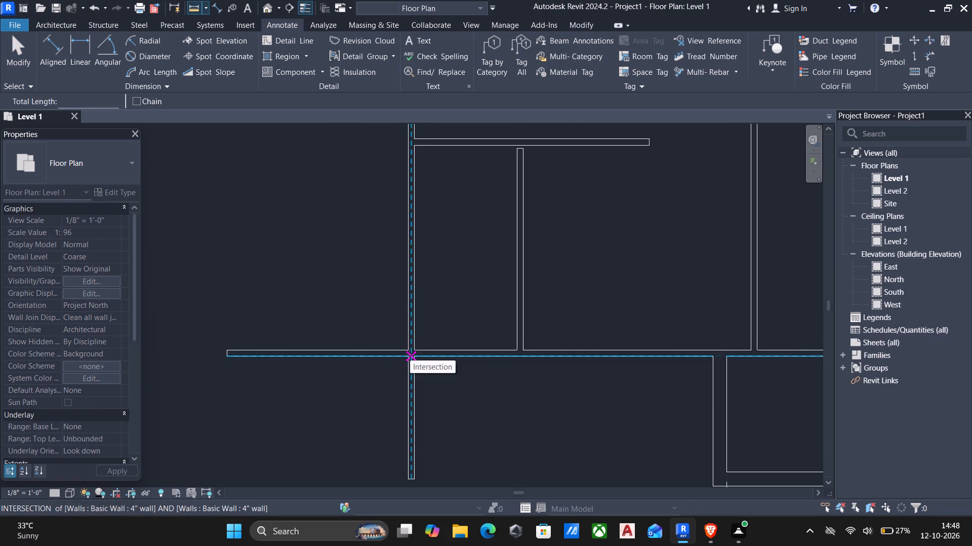
left_click(404, 351)
scroll(582, 348, "down", 4)
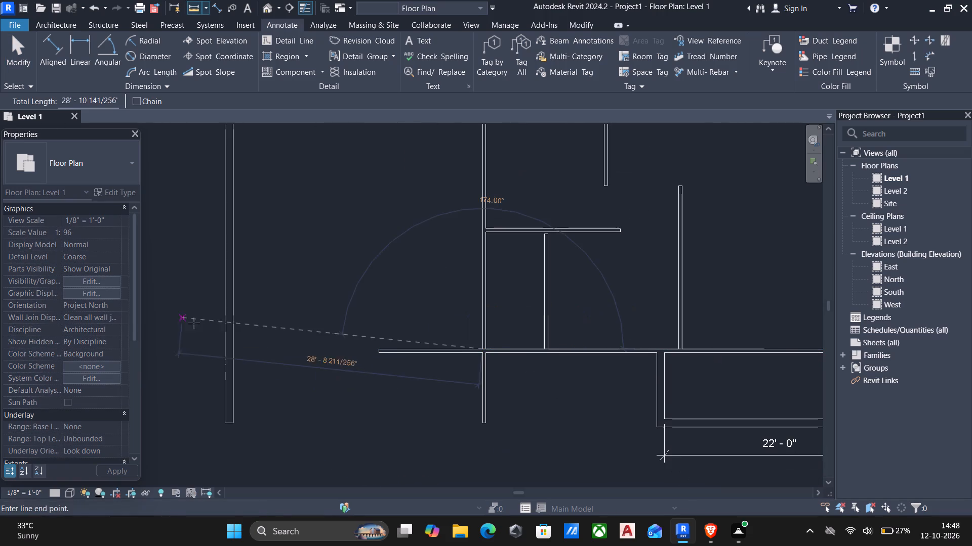
scroll(231, 349, "up", 2)
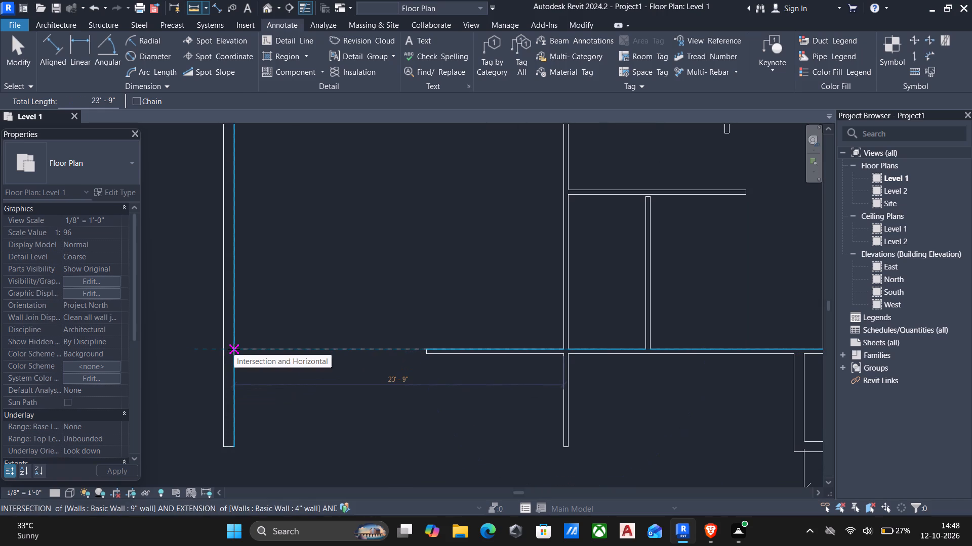
key("Escape")
Draw a 4" wall offset 9' south of the short horizontal partition, spanning from the long vertical wall to the short vertical partition.
scroll(418, 381, "down", 4)
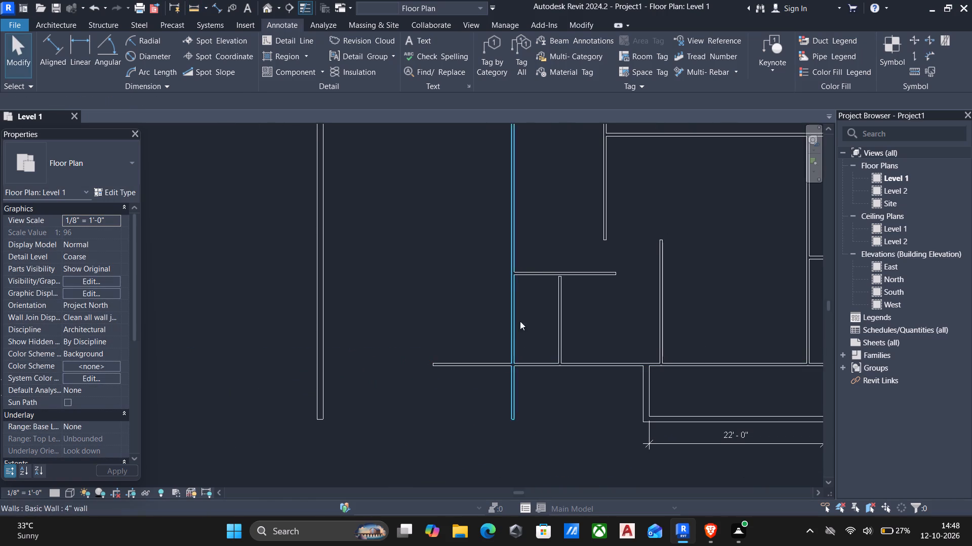
middle_click_drag(540, 274, 480, 341)
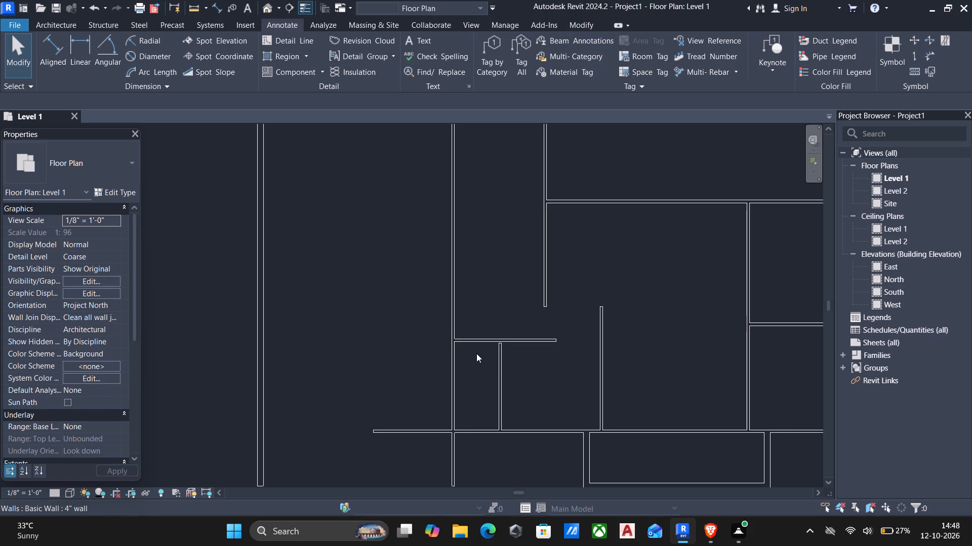
middle_click_drag(474, 356, 420, 355)
middle_click_drag(474, 366, 434, 336)
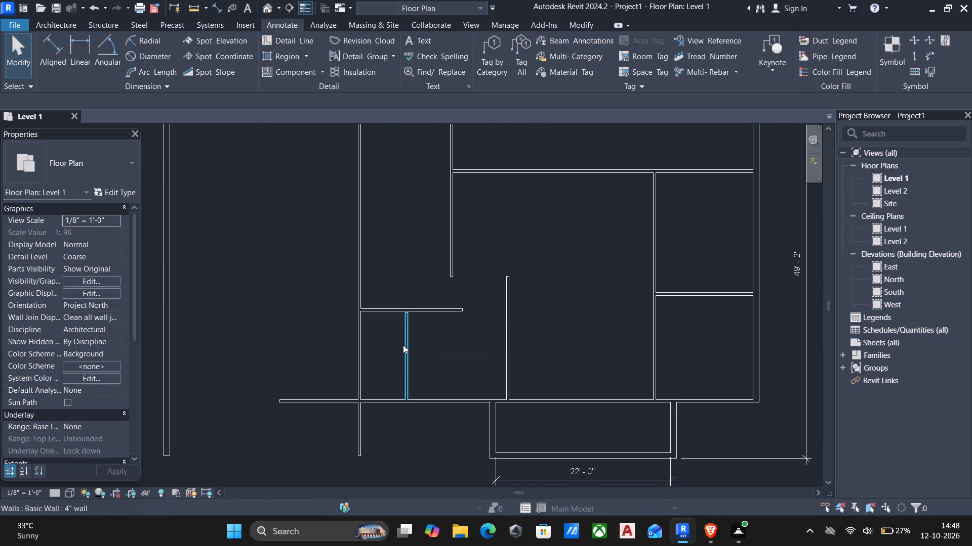
left_click(382, 313)
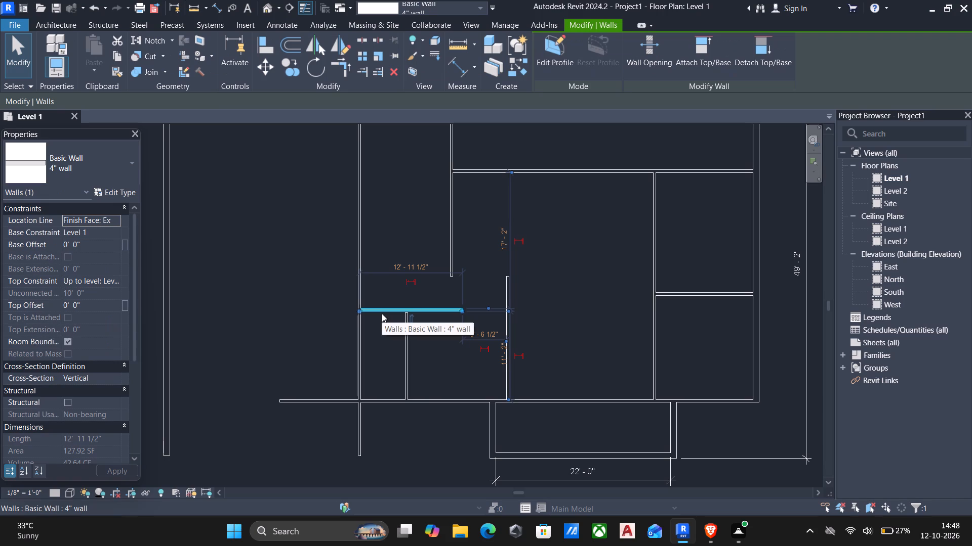
type("cs")
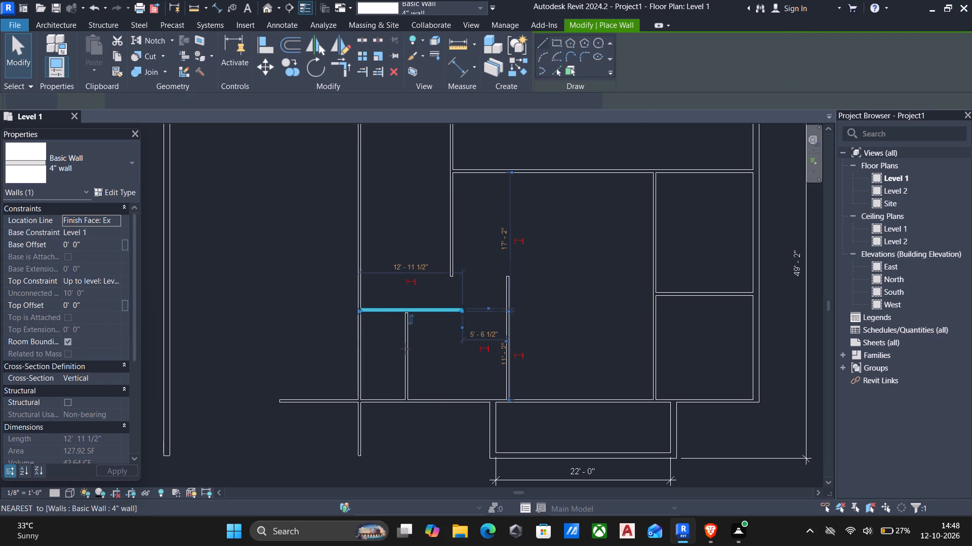
scroll(402, 365, "up", 2)
scroll(411, 317, "up", 3)
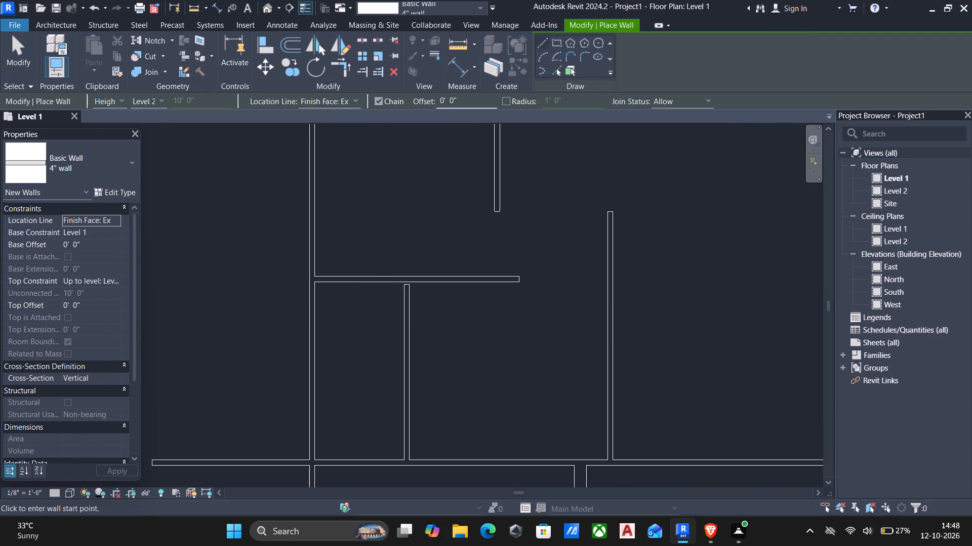
left_click_drag(470, 100, 253, 92)
type("9'")
left_click(316, 286)
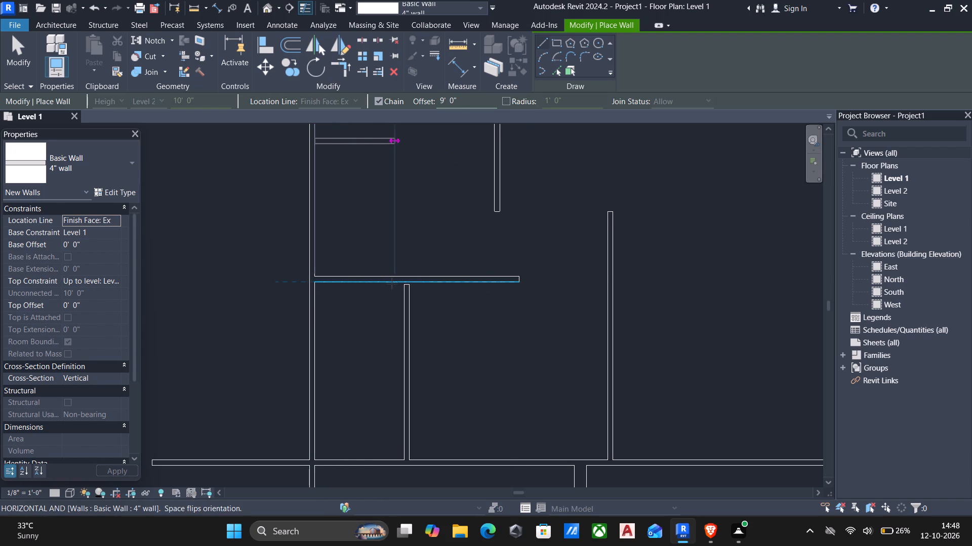
key("space")
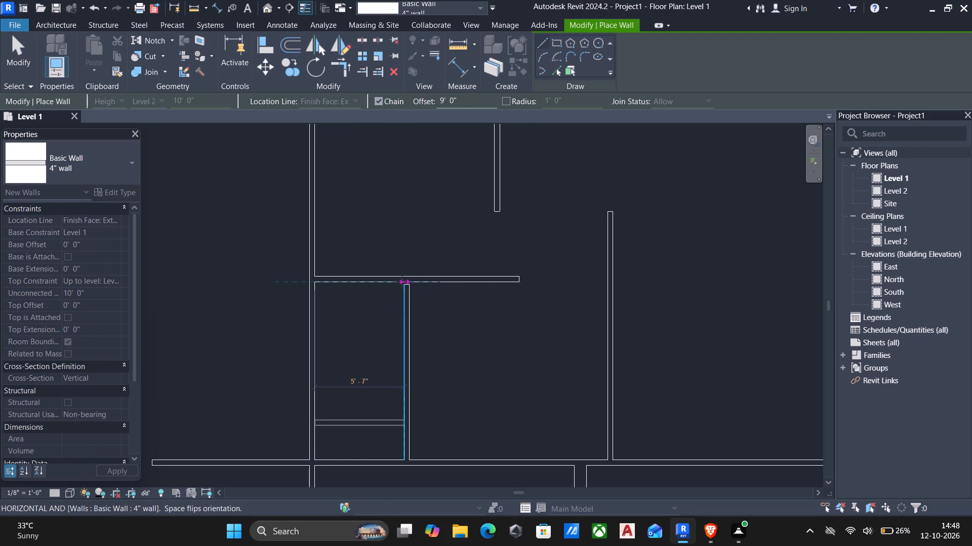
left_click(402, 282)
key("Escape")
key("Escape")
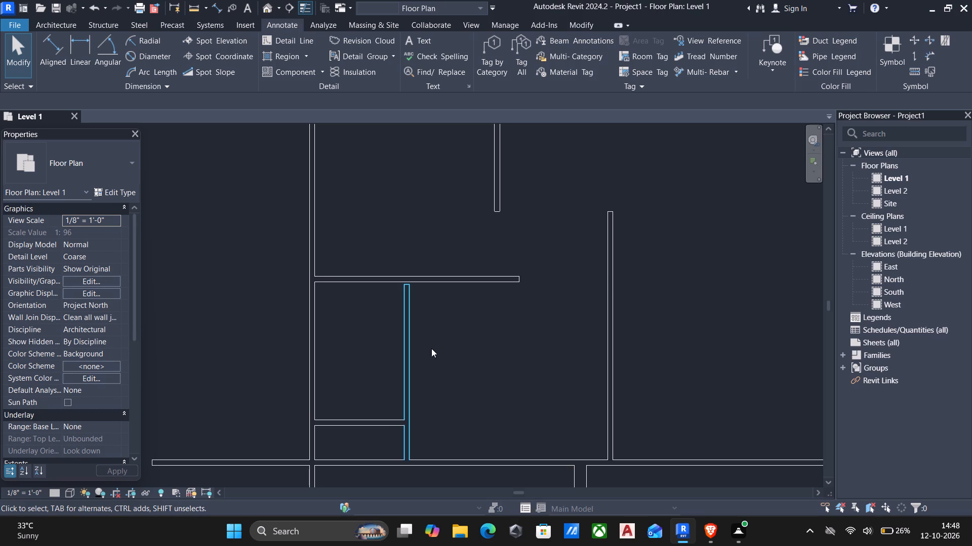
Trim the short vertical and short horizontal 4" partitions to a corner, removing the horizontal wall's eastern overhang.
type("tr")
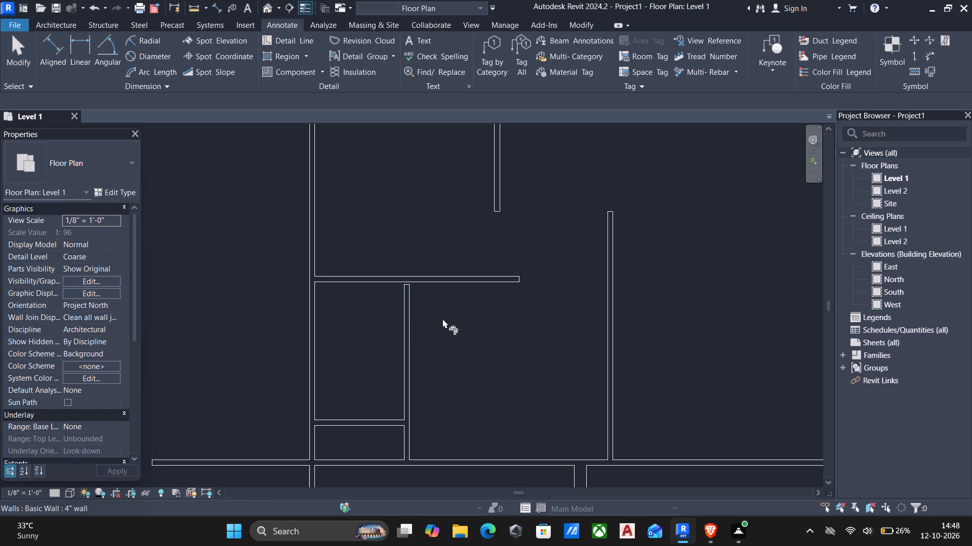
left_click(411, 316)
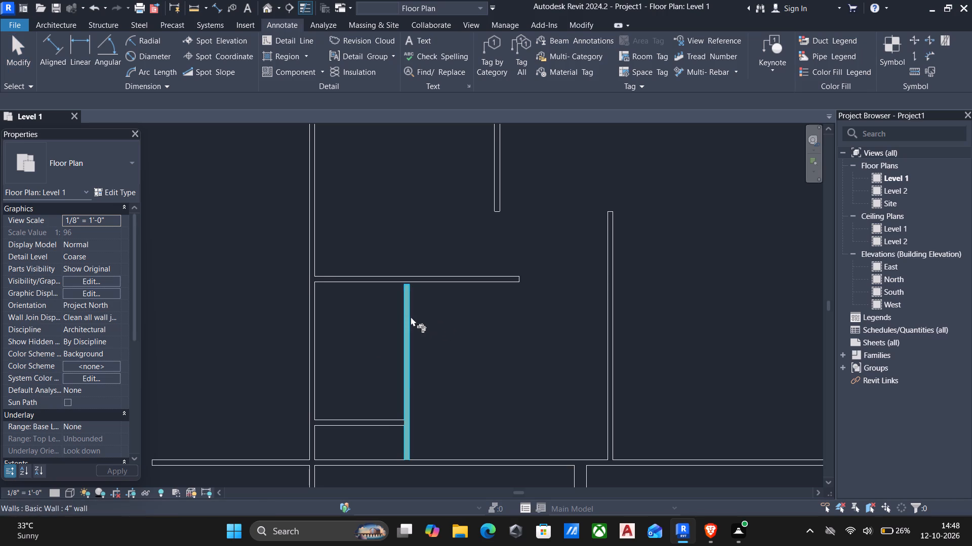
left_click(374, 284)
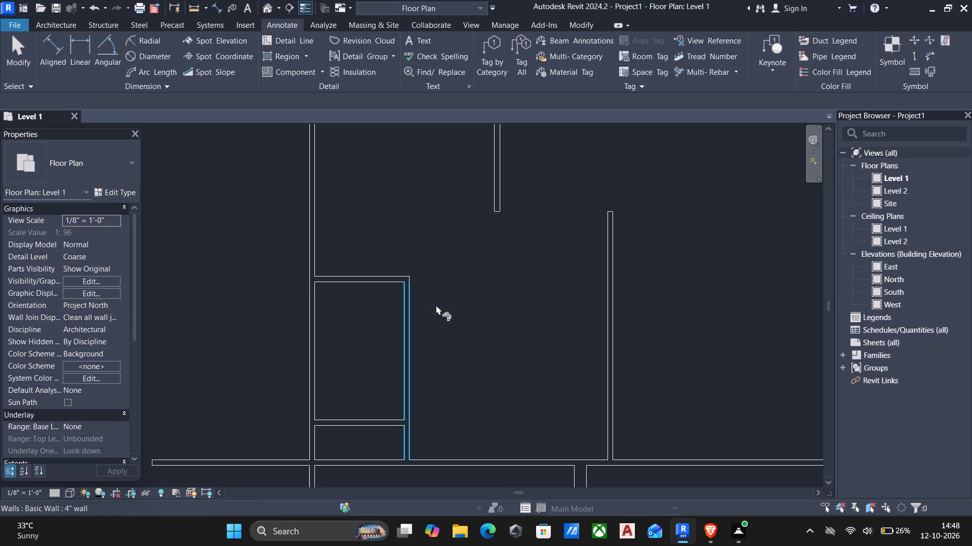
key("Escape")
key("Escape")
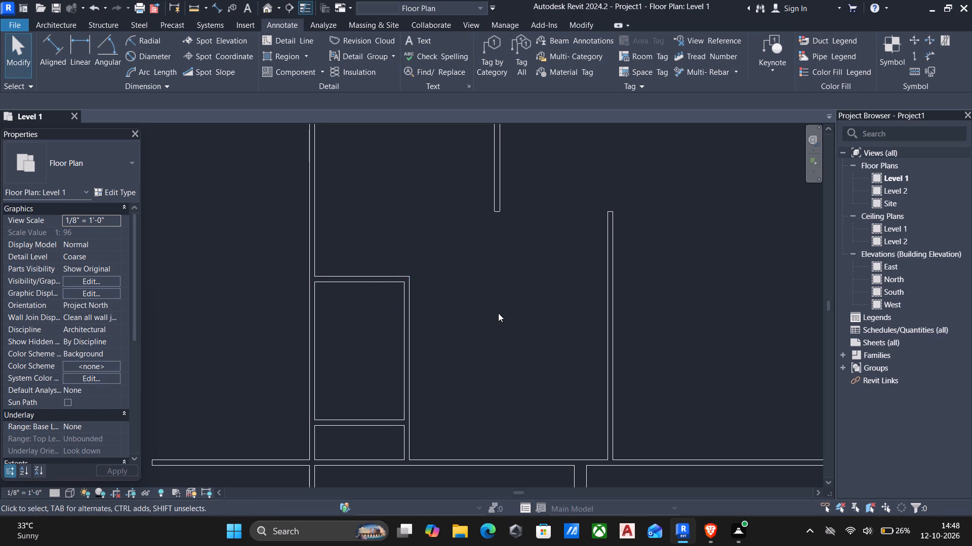
Split the southern 4" wall about 4' 9 1/2" east of the long vertical wall, just west of the short vertical partition.
scroll(395, 351, "down", 2)
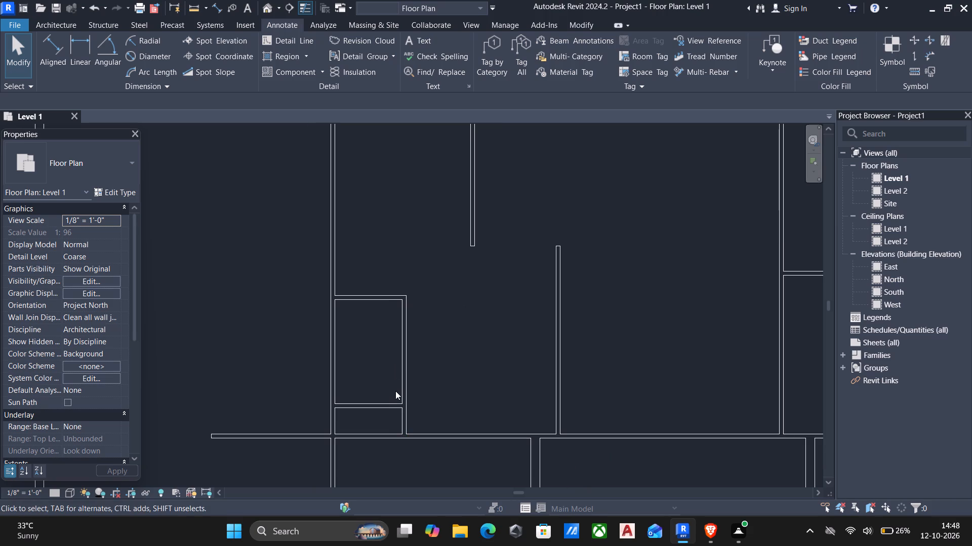
middle_click_drag(396, 391, 539, 314)
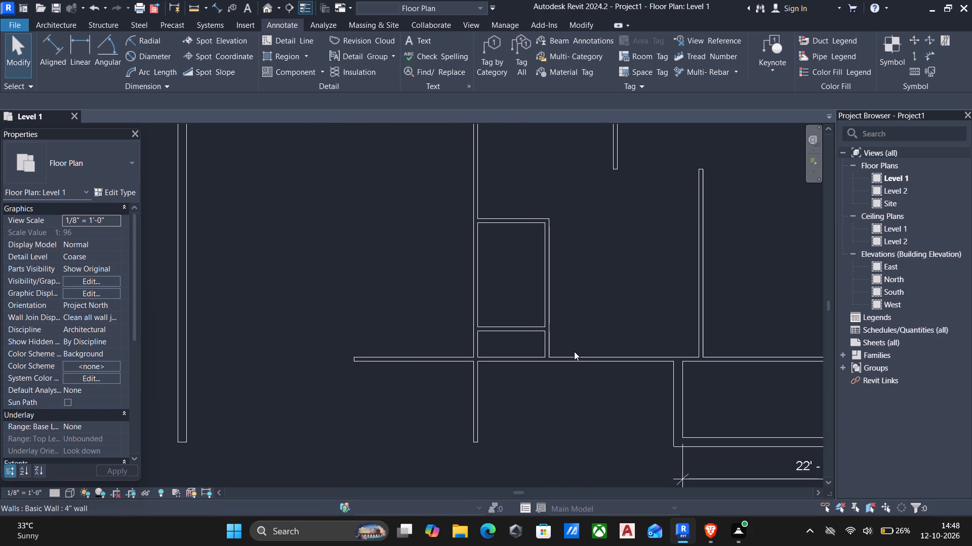
key("s")
key("l")
scroll(550, 364, "up", 4)
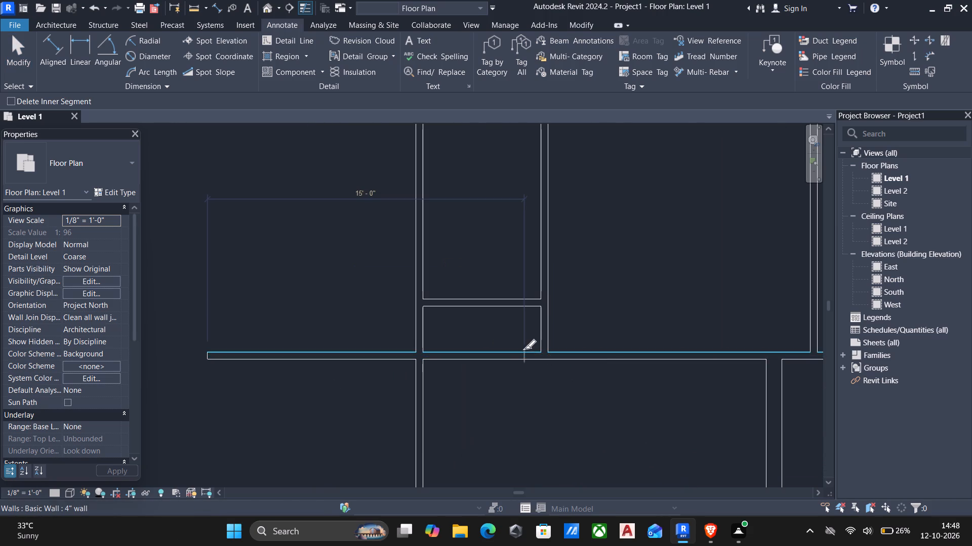
left_click(524, 356)
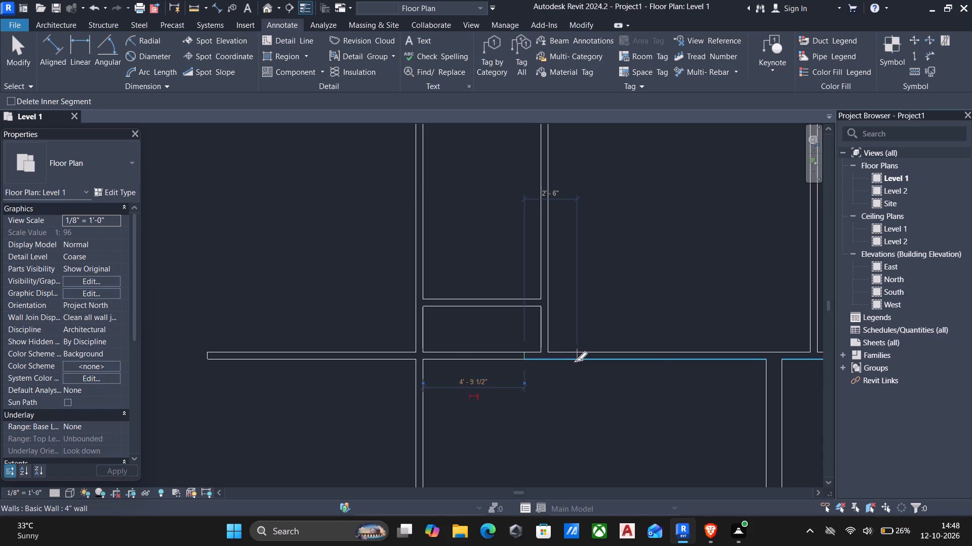
key("Escape")
key("Escape")
scroll(480, 372, "down", 3)
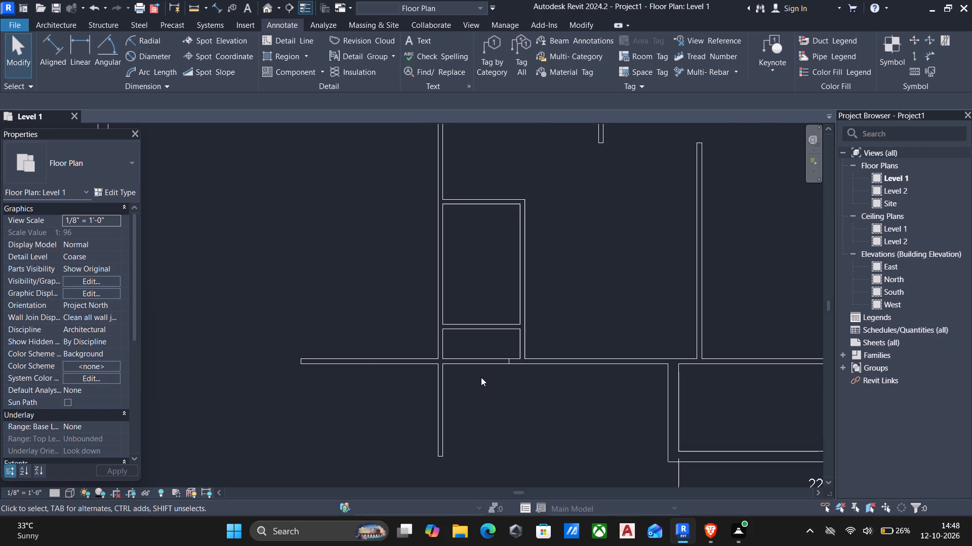
key("Escape")
Trim the eastern piece of the split southern 4" wall and the short vertical partition to a corner.
scroll(558, 394, "down", 5)
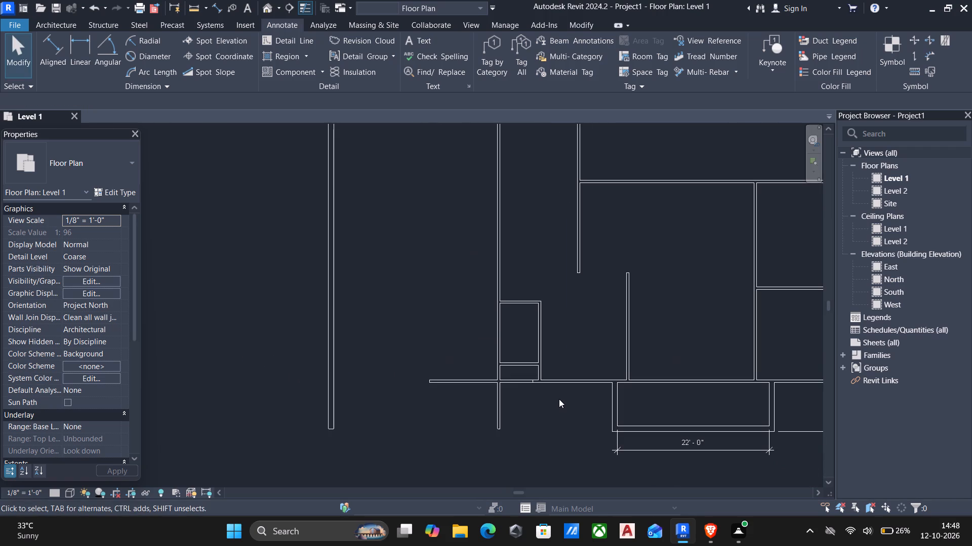
type("tr")
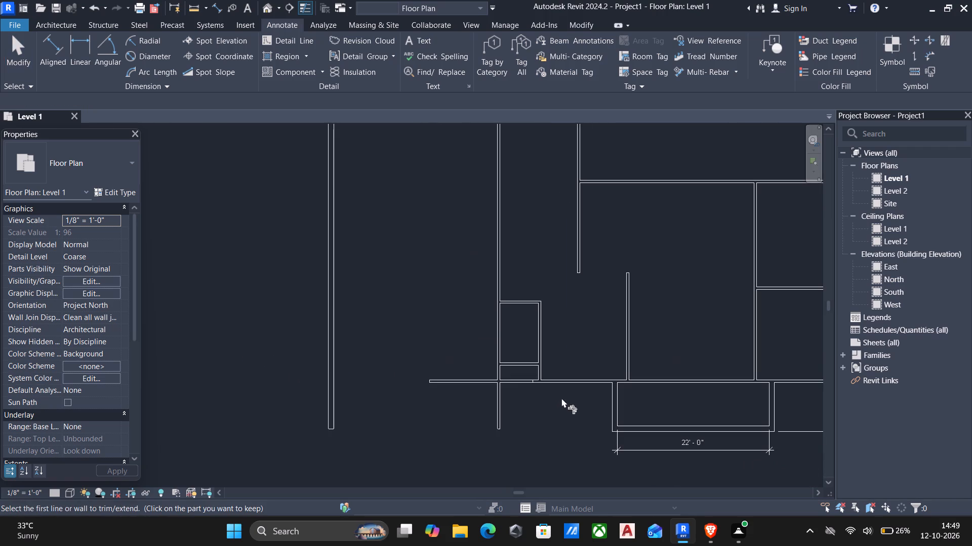
left_click(566, 385)
left_click(538, 370)
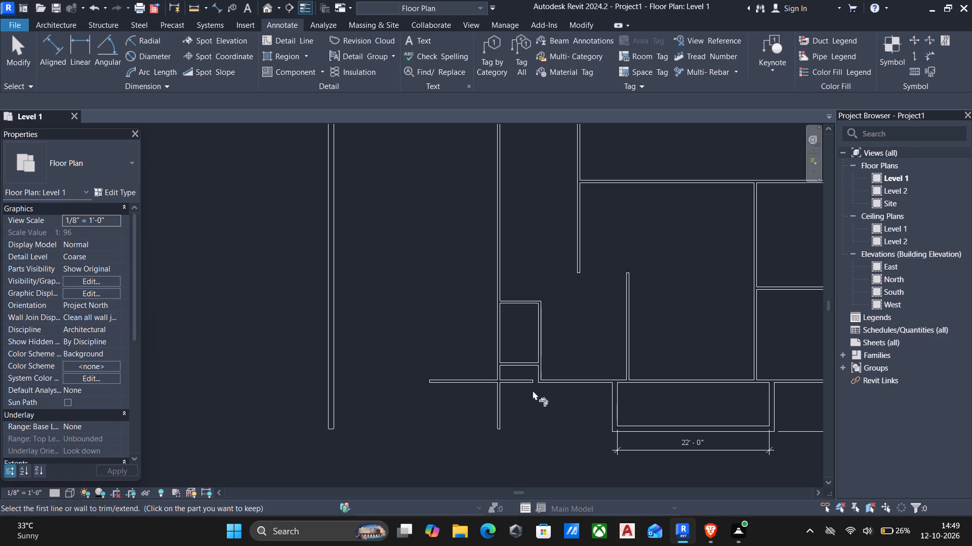
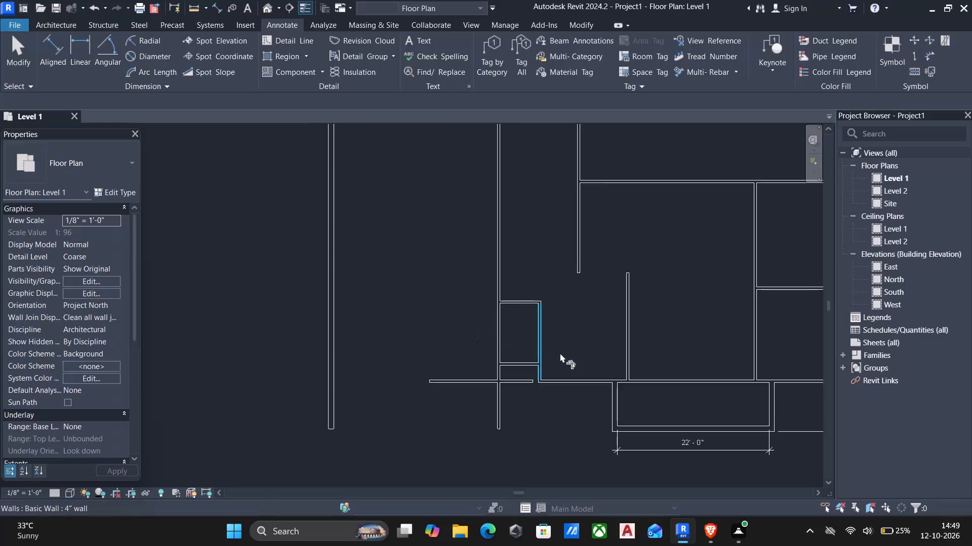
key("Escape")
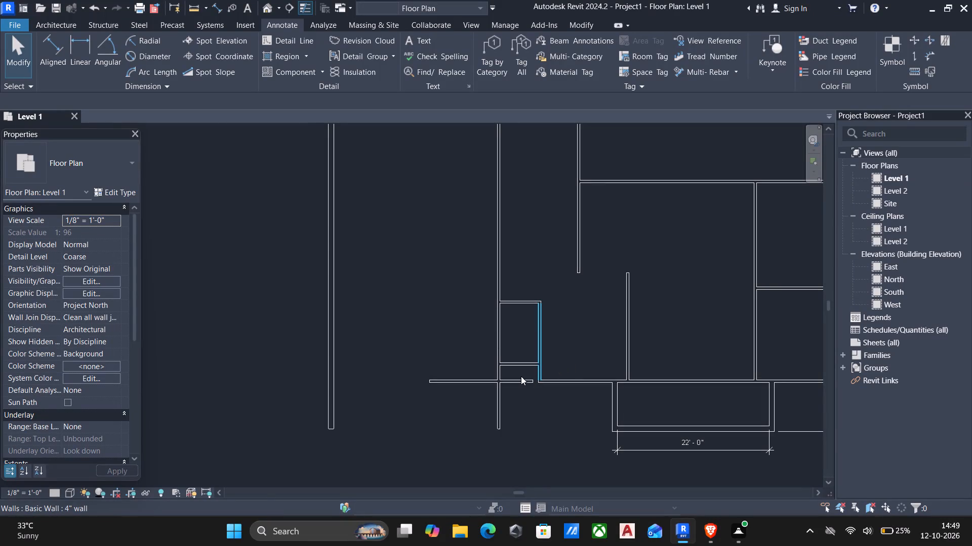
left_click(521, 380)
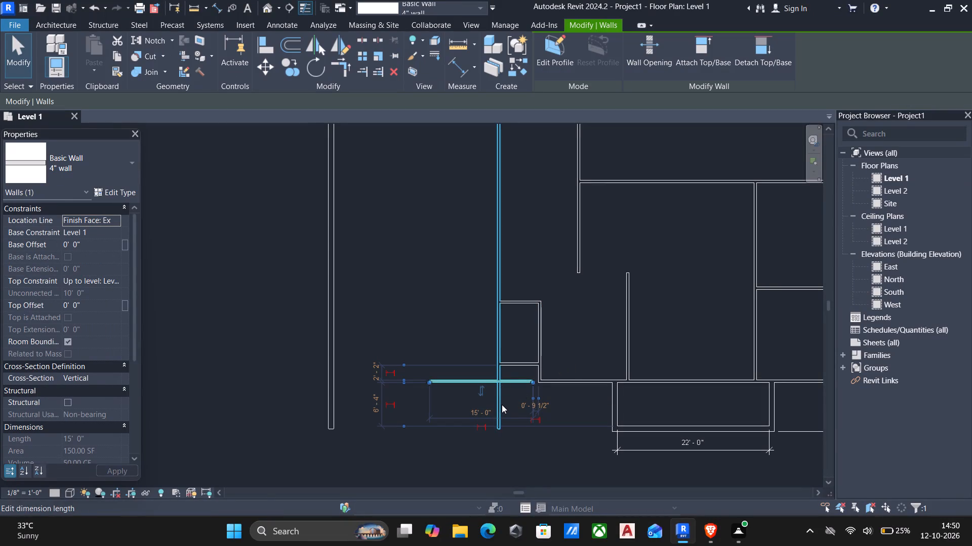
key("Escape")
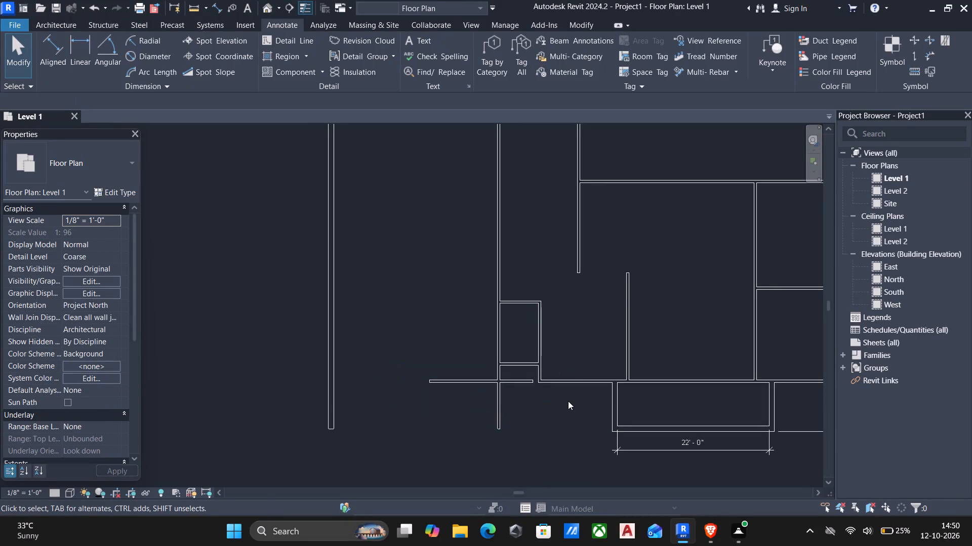
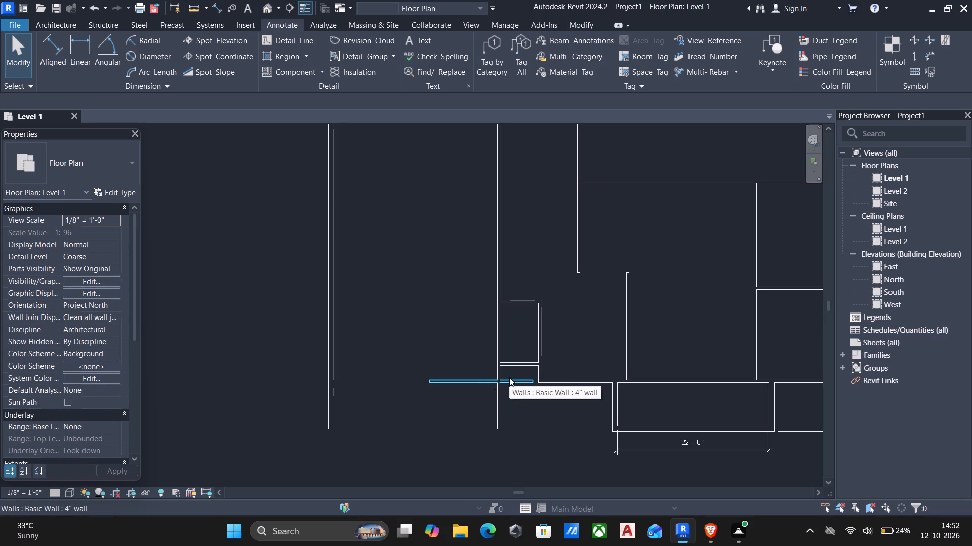
Nudge the horizontal 15' long 4" wall crossing the vertical partition slightly north.
left_click(489, 382)
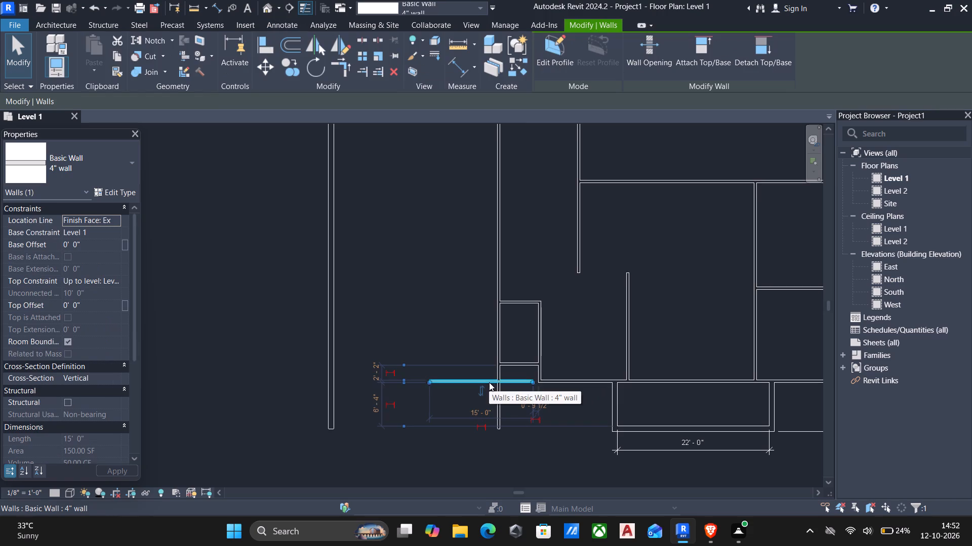
key("Up")
key("Escape")
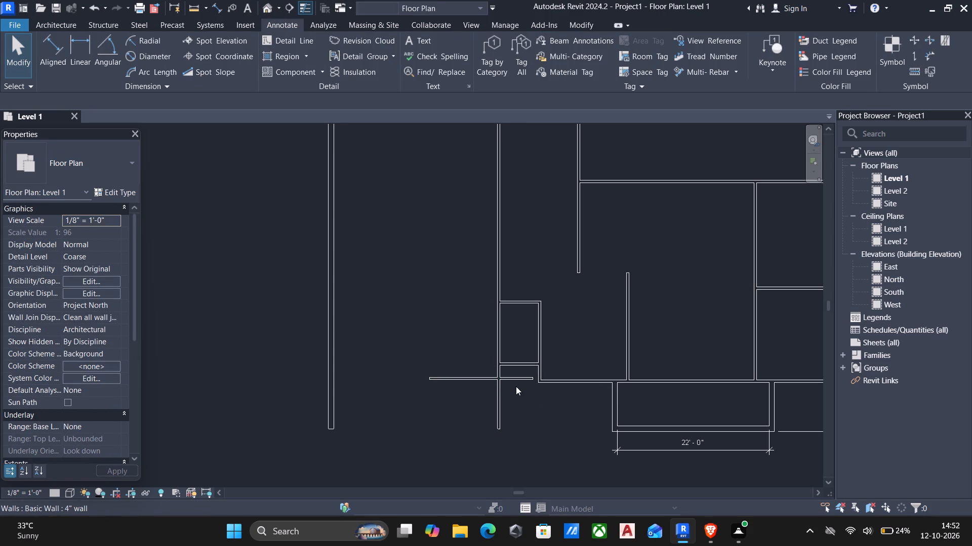
Align the east end of the horizontal 4" wall to the east face of the vertical partition it crosses.
key("a")
key("l")
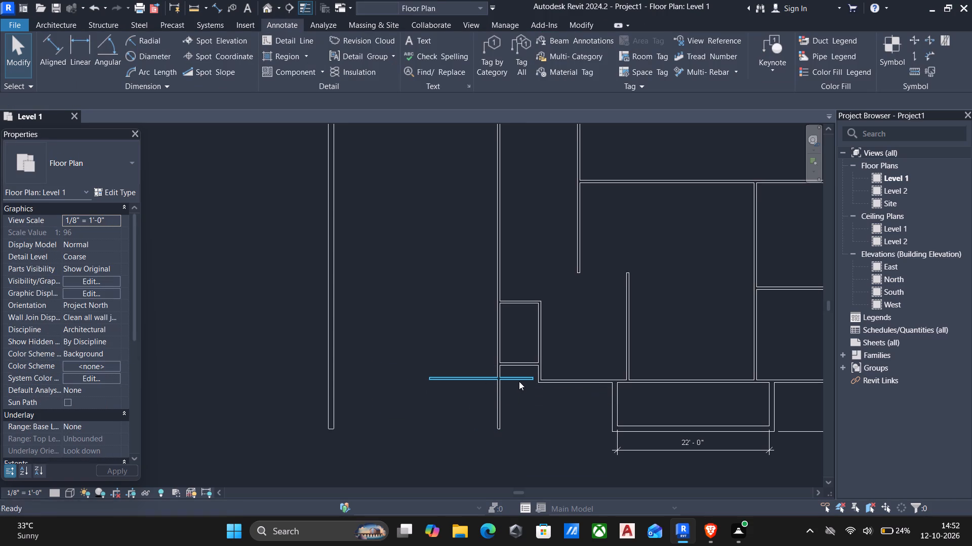
scroll(515, 382, "up", 6)
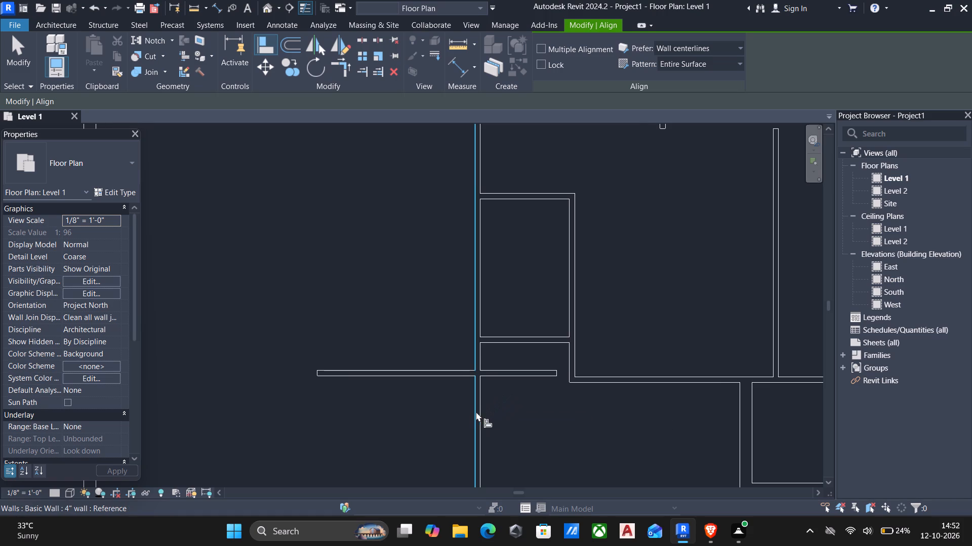
left_click(480, 409)
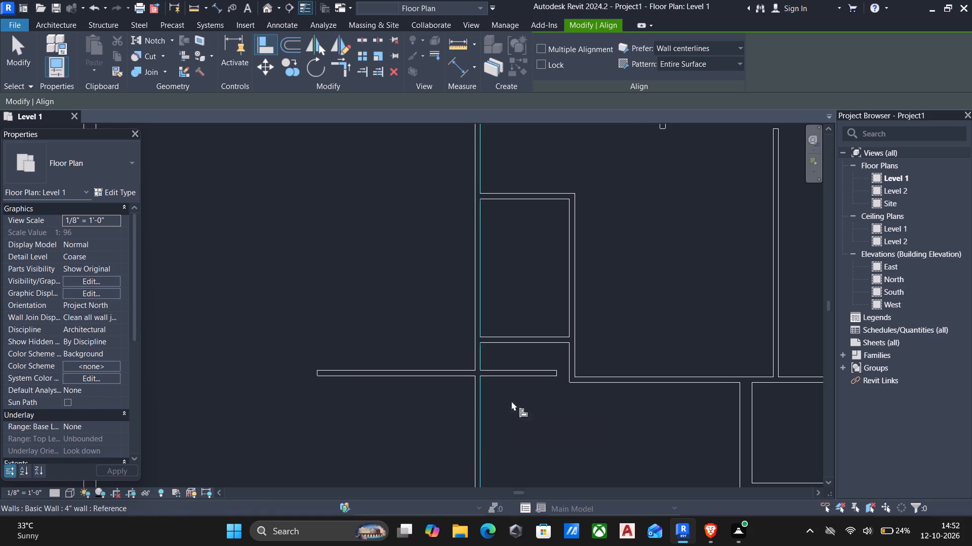
left_click(558, 370)
scroll(481, 392, "down", 5)
key("Escape")
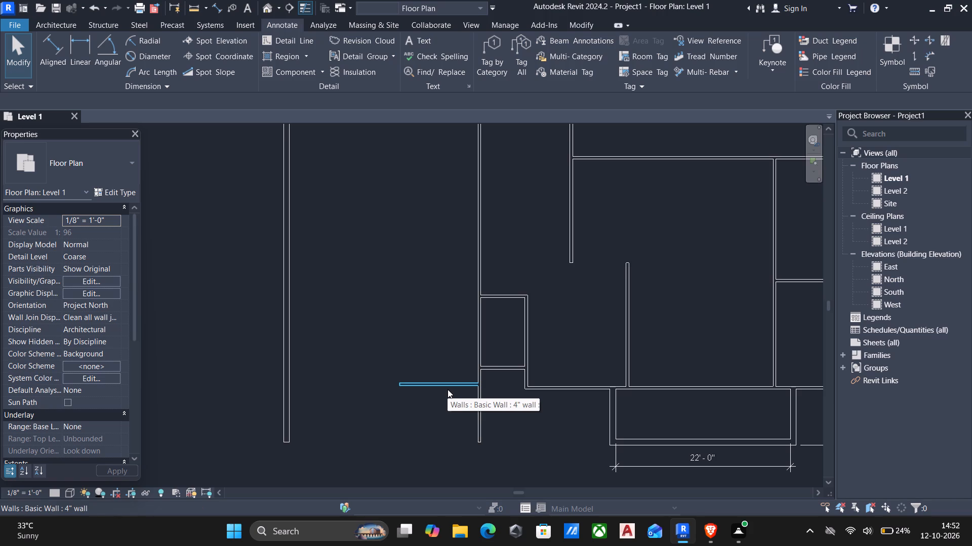
Trim/extend the horizontal 4" wall into corners with the vertical partition and the western 9" exterior wall.
type("tr")
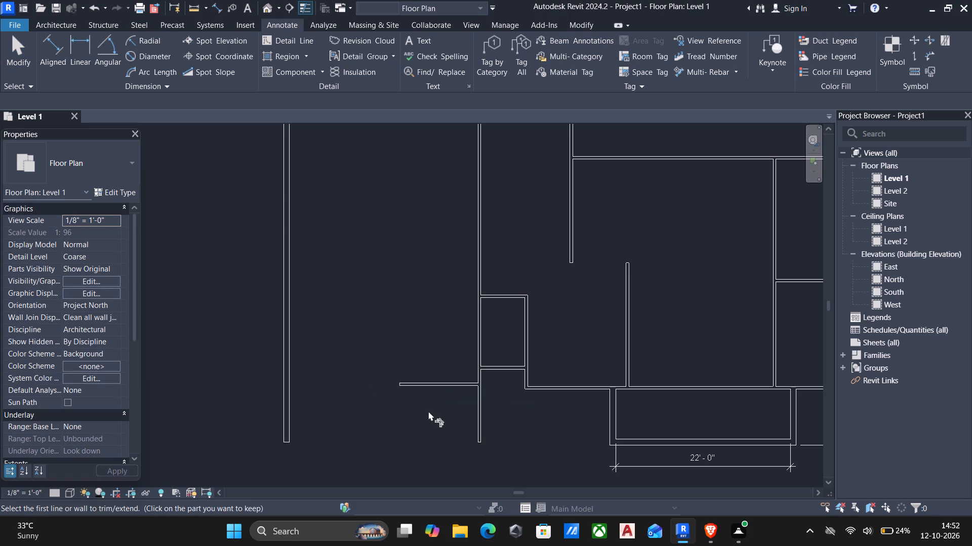
scroll(485, 371, "up", 3)
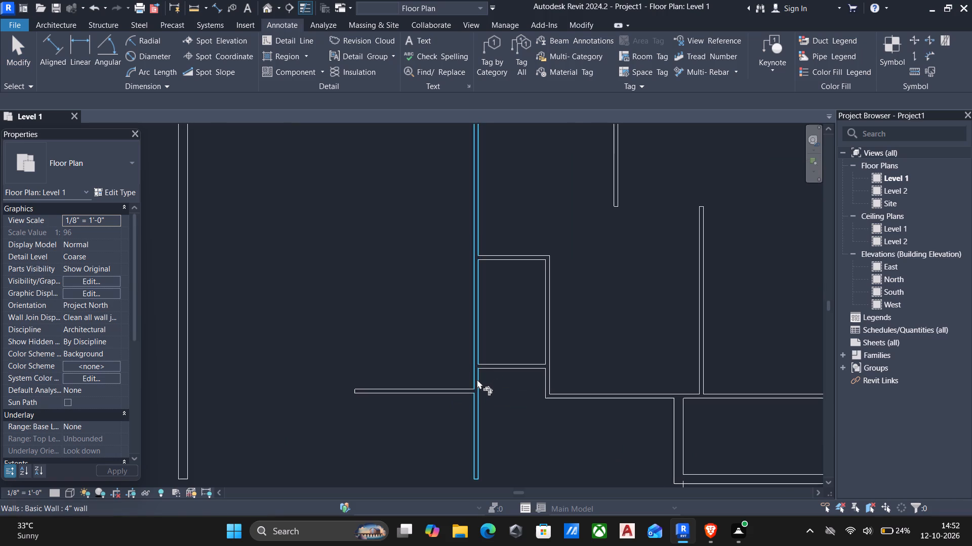
left_click(475, 377)
left_click(446, 388)
scroll(446, 388, "down", 3)
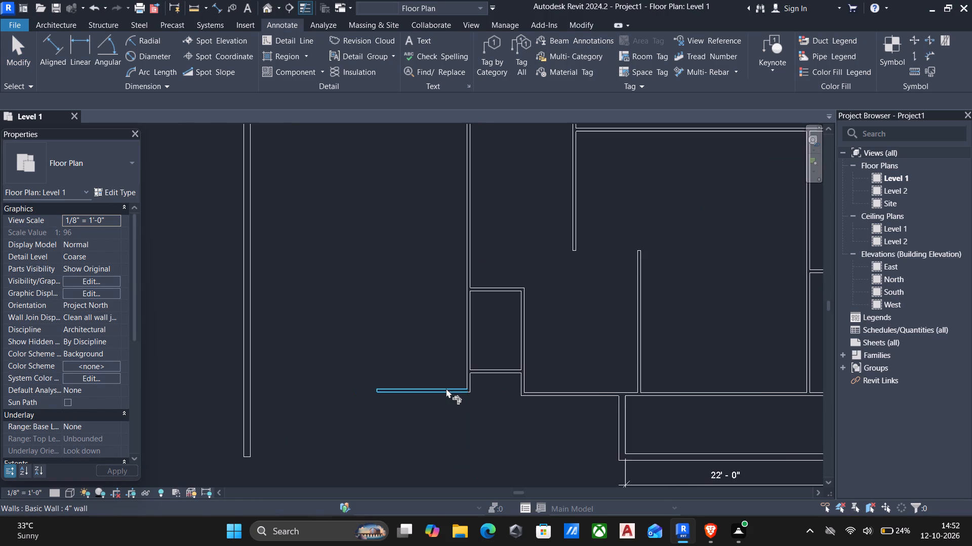
middle_click_drag(443, 388, 685, 379)
left_click(644, 382)
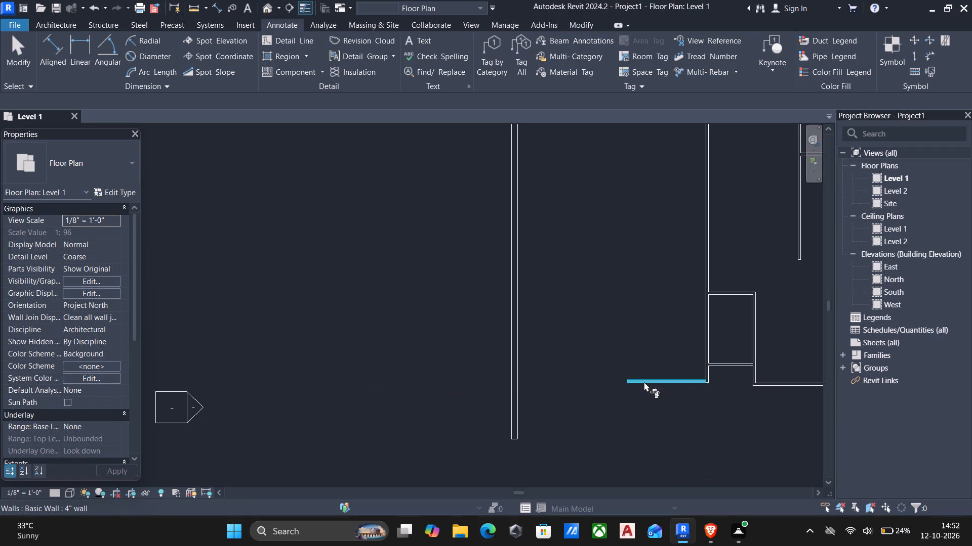
left_click(515, 341)
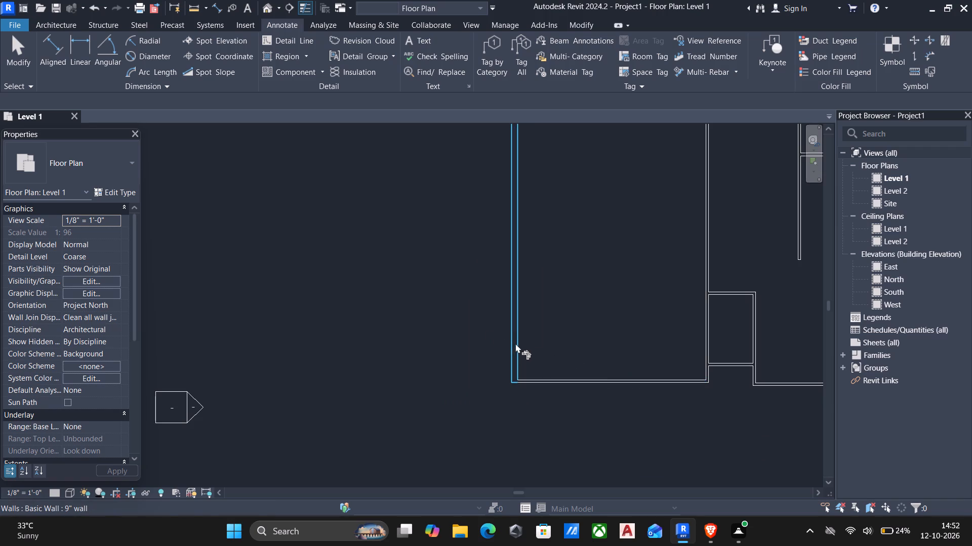
key("Escape")
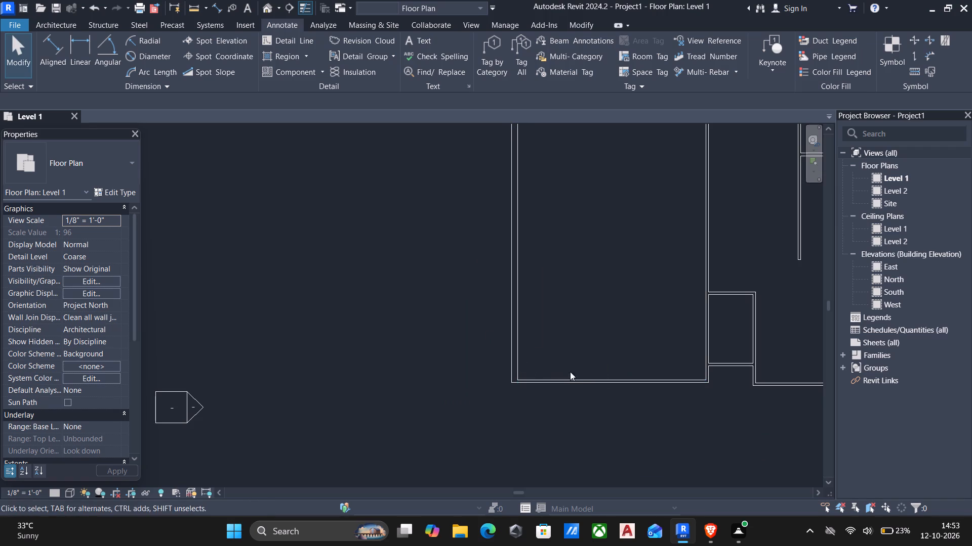
key("Escape")
Change the western room's southern wall from the 4" type to the 9" wall type.
left_click(579, 382)
left_click(74, 162)
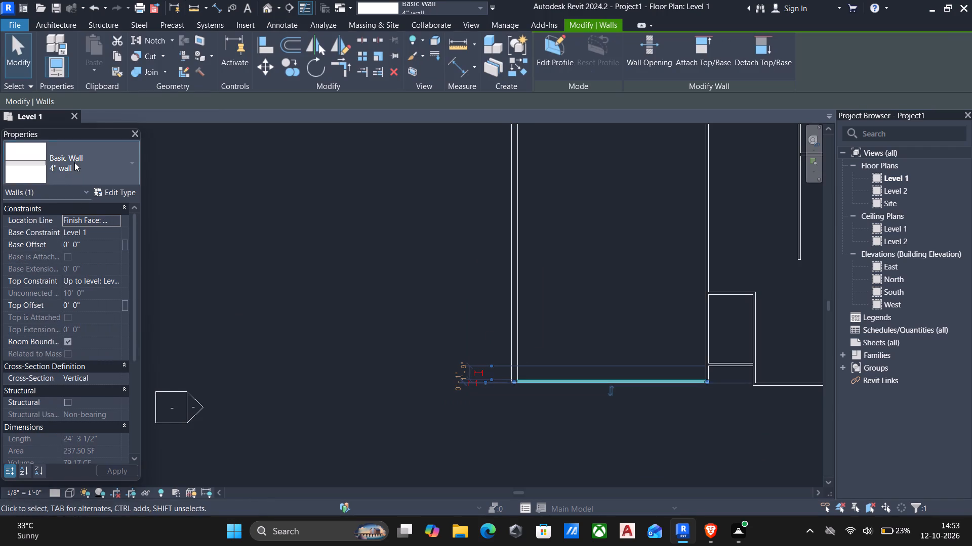
scroll(92, 294, "up", 13)
left_click(52, 281)
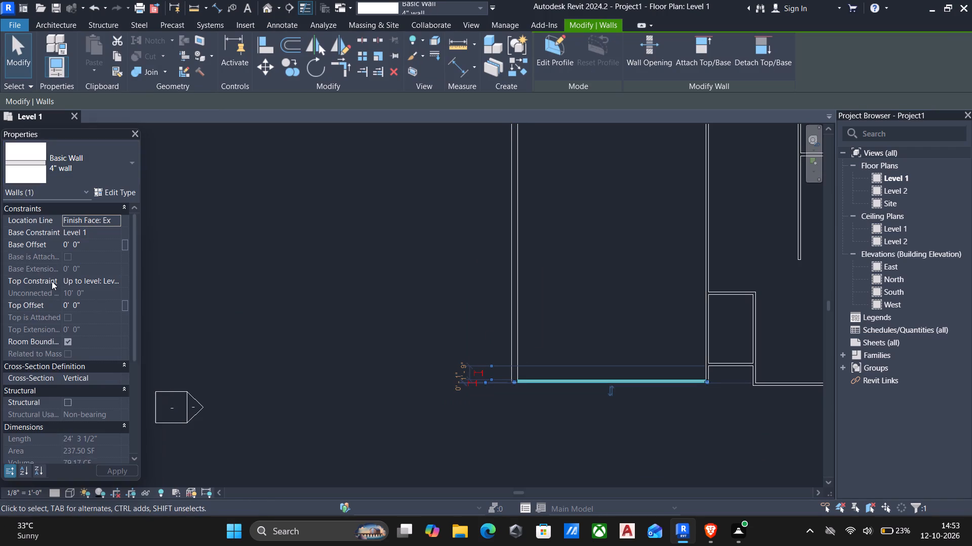
key("Escape")
Draw a 9" wall across the western room, offset 27' 11" north of the southern wall's inner face.
scroll(446, 347, "down", 4)
middle_click_drag(596, 367, 555, 386)
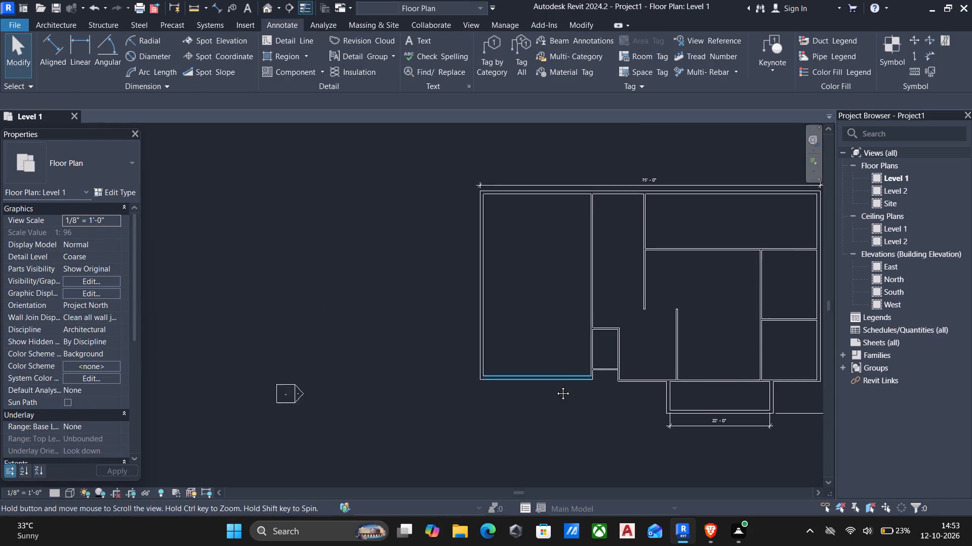
middle_click_drag(555, 386, 554, 386)
left_click(504, 385)
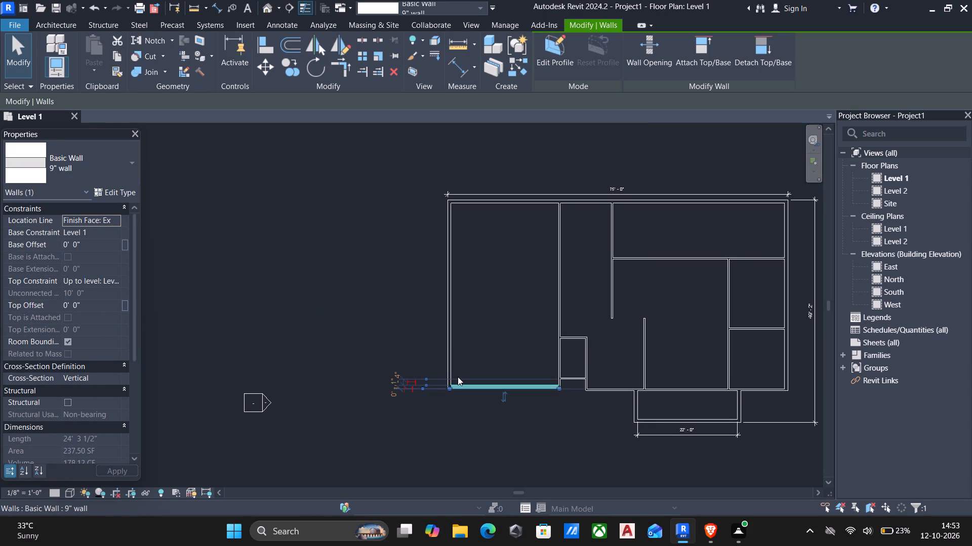
type("cs")
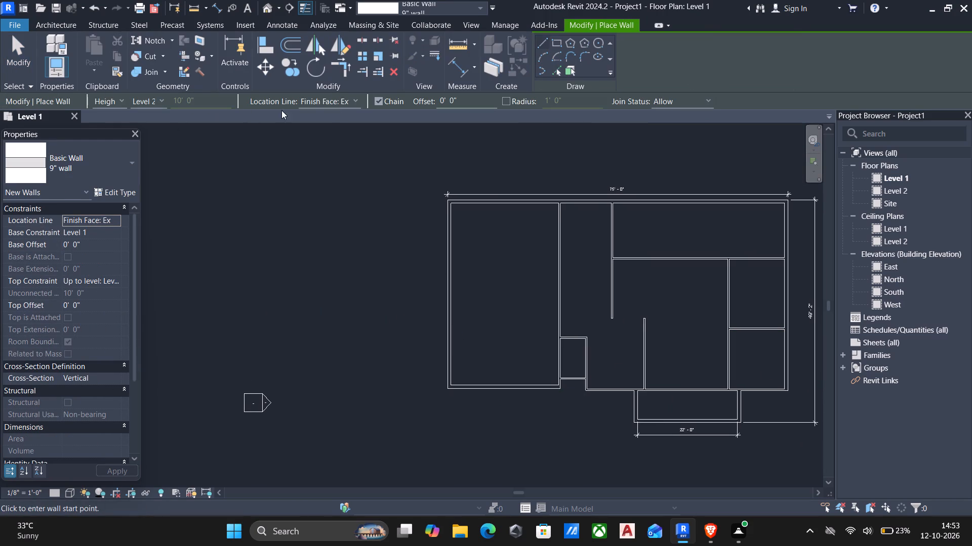
left_click_drag(482, 99, 292, 109)
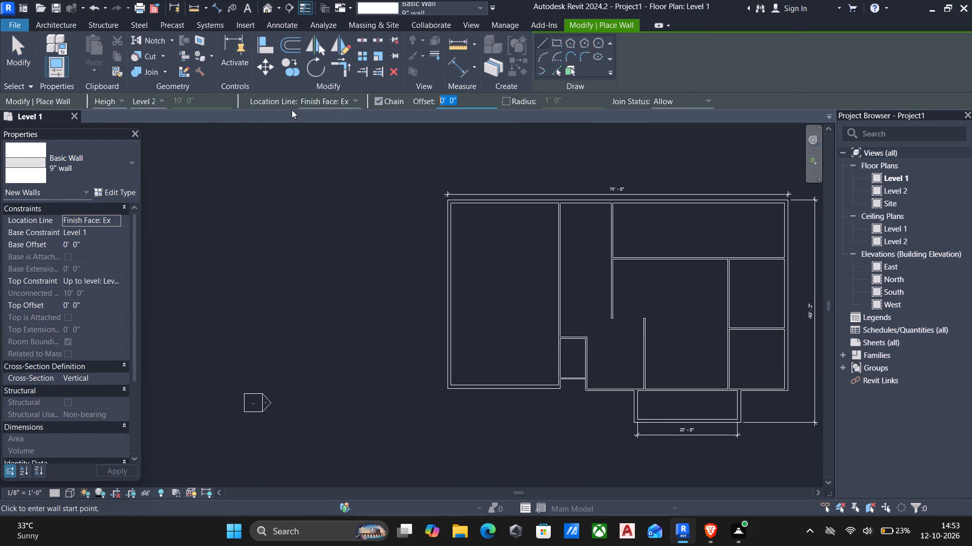
type("27'11\"")
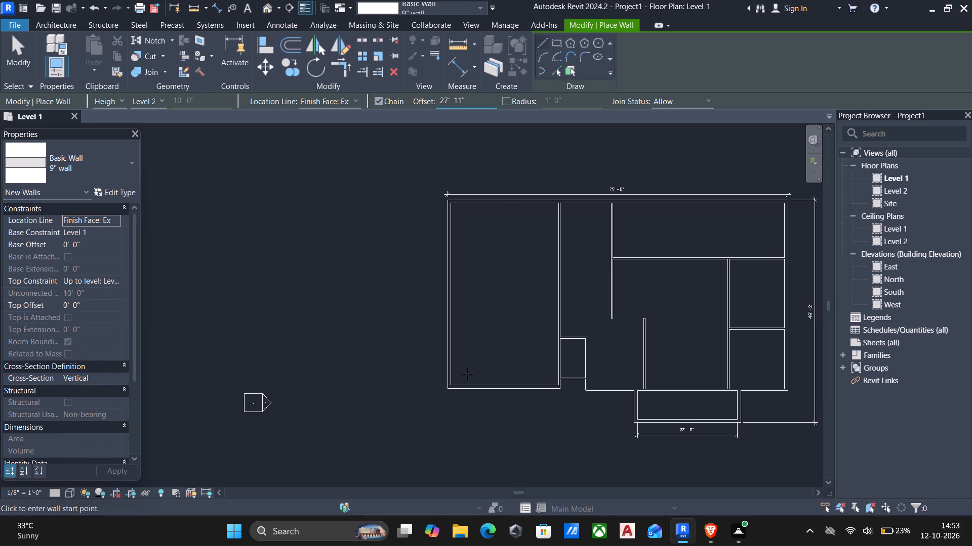
scroll(458, 385, "up", 4)
left_click(449, 384)
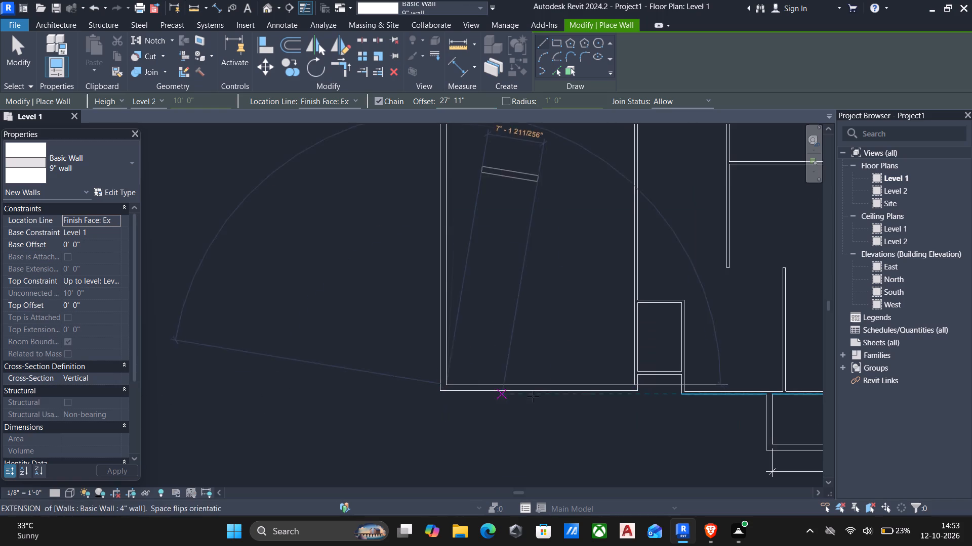
left_click(631, 384)
key("Escape")
key("Escape")
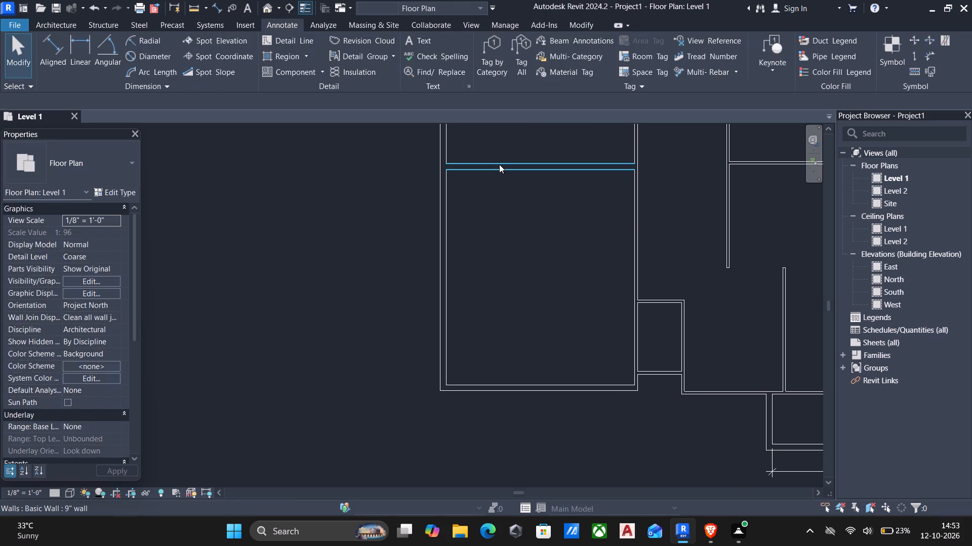
Flip the new 9" cross wall so its thickness sits north of its location line.
left_click(499, 164)
key("space")
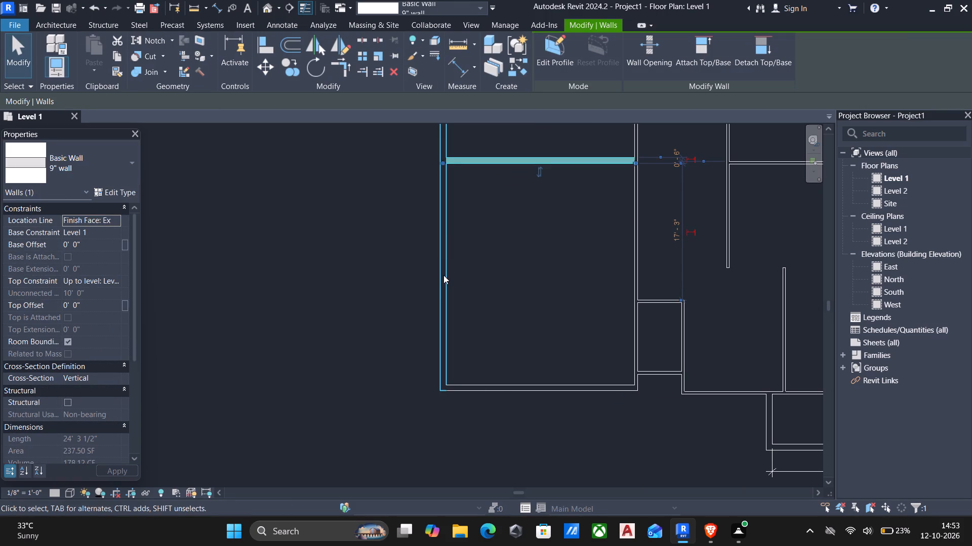
key("Escape")
Split the northern 9" exterior wall about 12'-6" from its west corner.
scroll(362, 359, "down", 2)
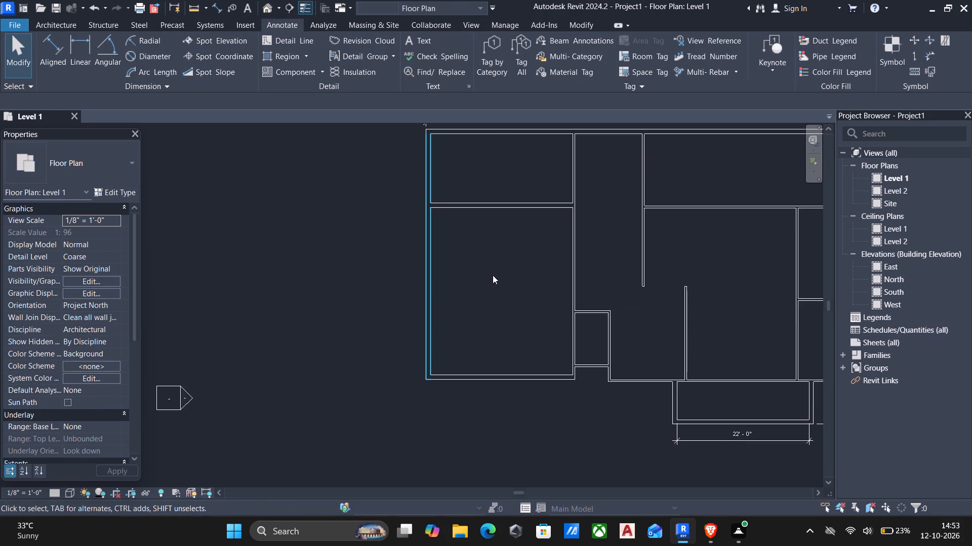
middle_click_drag(493, 275, 486, 352)
type("sl")
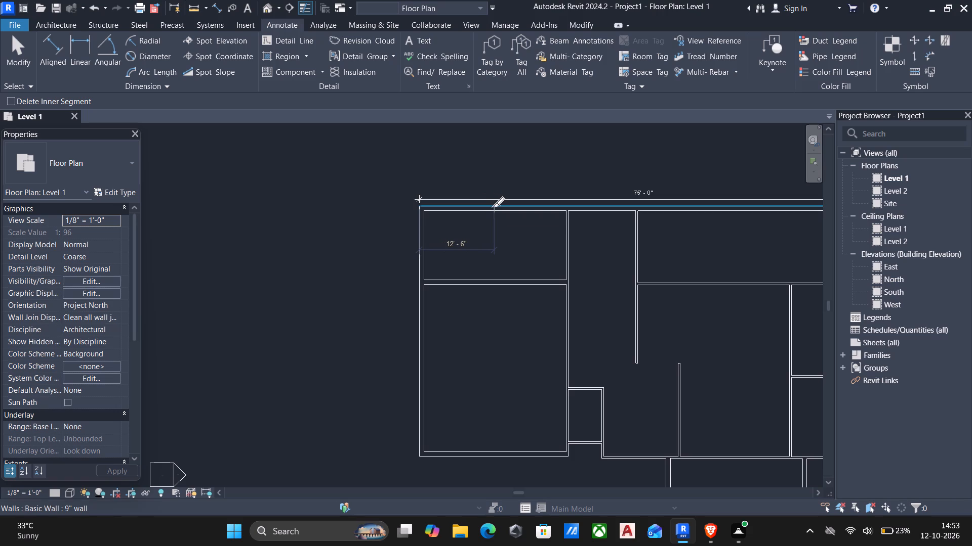
left_click(493, 206)
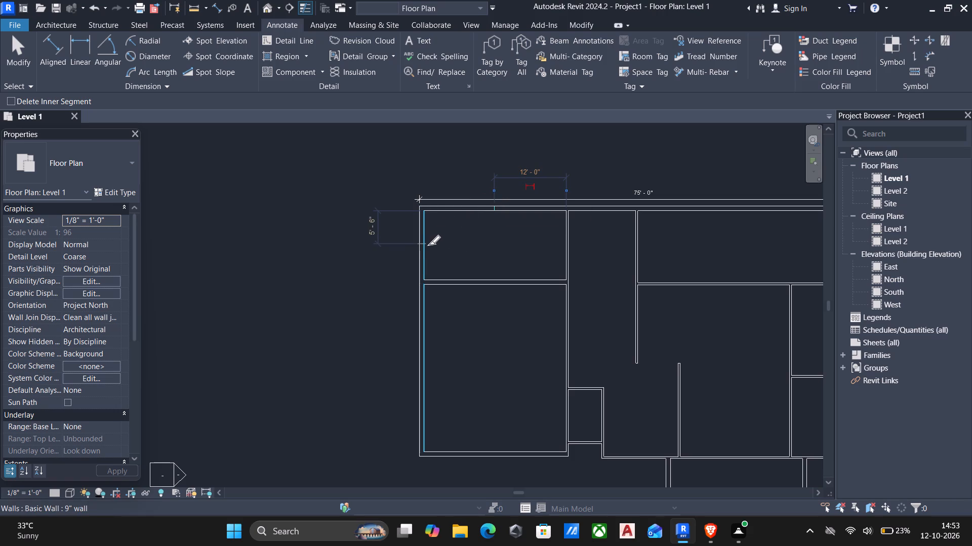
key("Escape")
key("Escape")
Trim the western exterior wall into a corner with the new 9" cross wall, keeping the part south of it.
key("t")
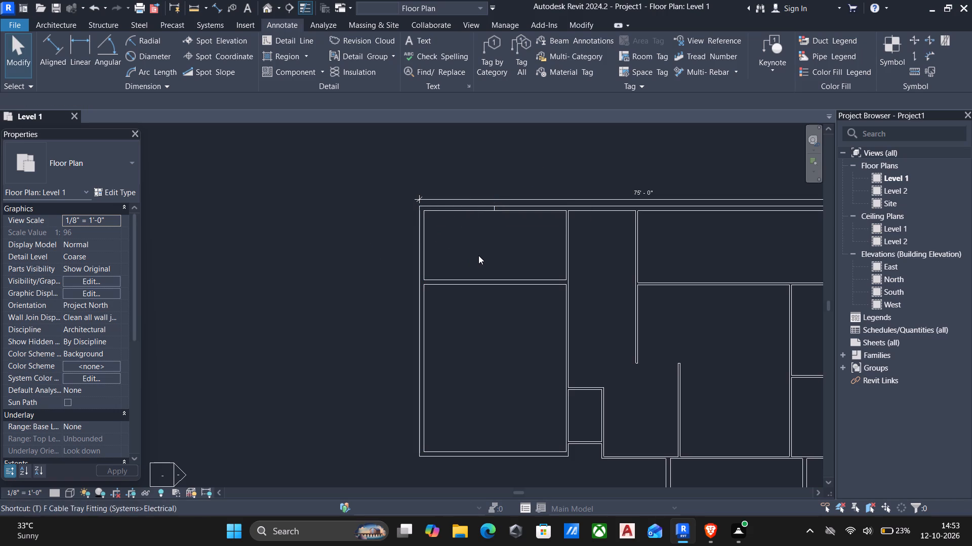
key("r")
left_click(420, 305)
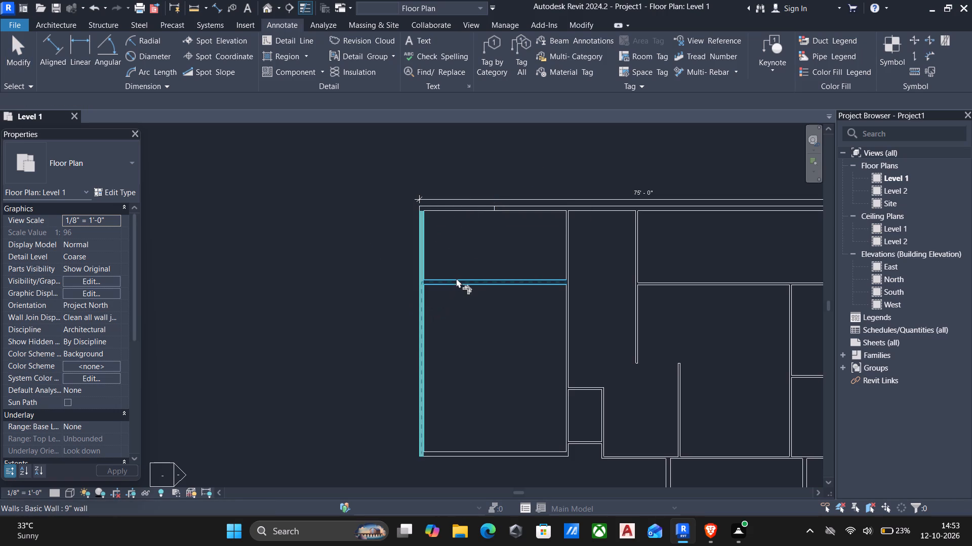
left_click(456, 278)
key("Escape")
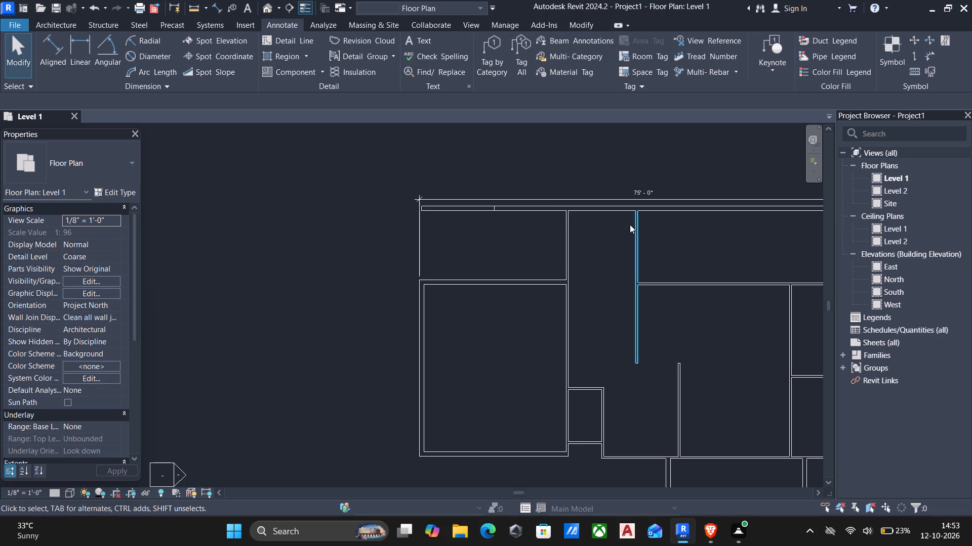
Delete the split-off western segment of the northern exterior wall.
middle_click_drag(632, 234, 513, 251)
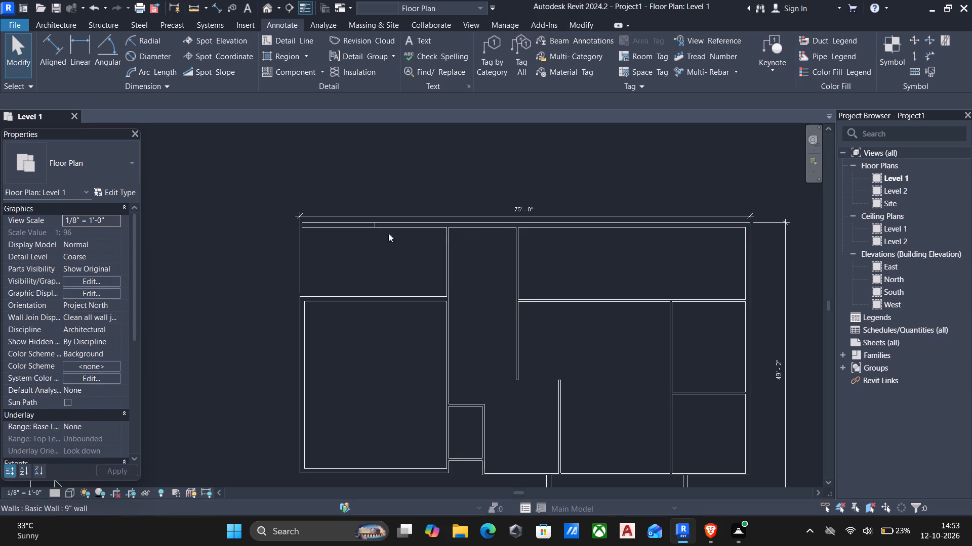
left_click(355, 230)
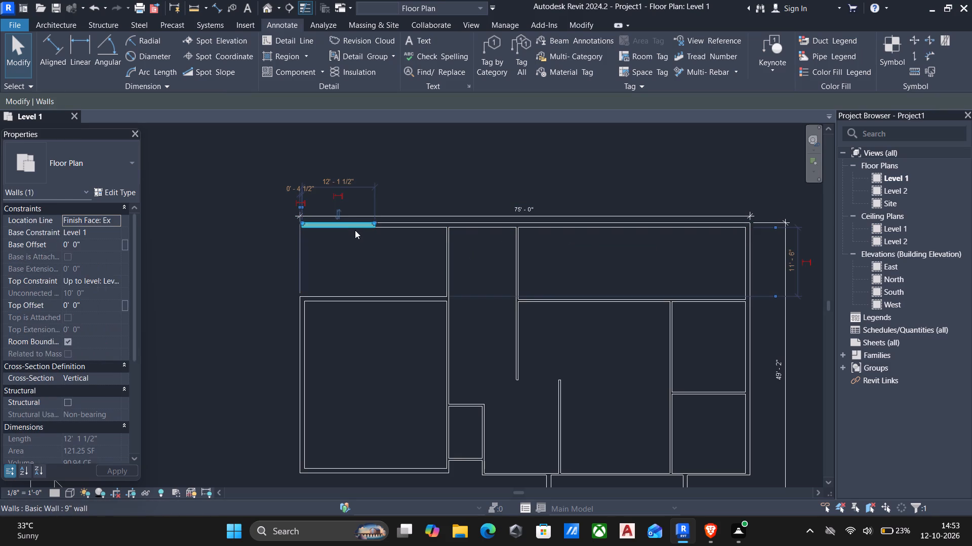
key("Delete")
Delete the 75'-0" overall width, 49'-2" overall depth and 22'-0" projection dimensions.
left_click(342, 215)
key("Delete")
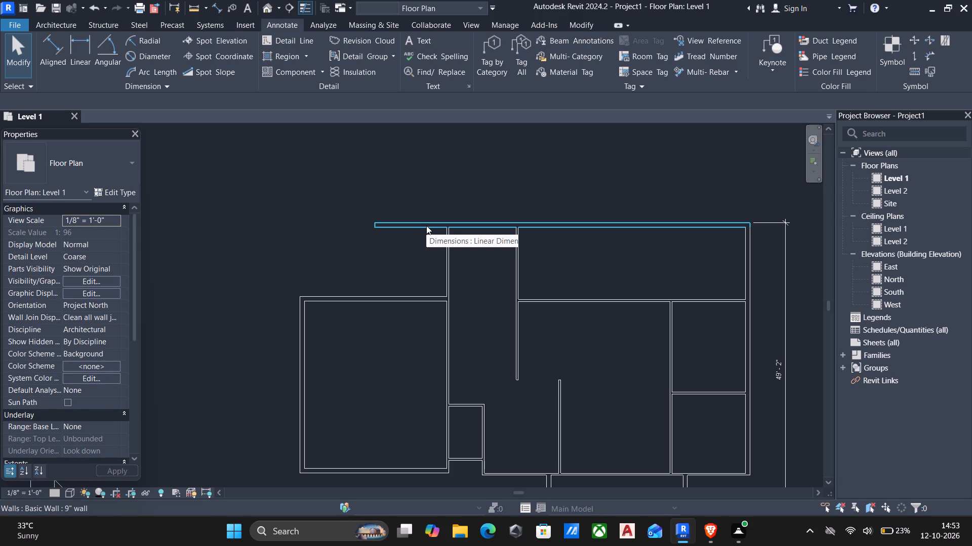
left_click(787, 268)
key("Delete")
middle_click_drag(615, 324, 623, 280)
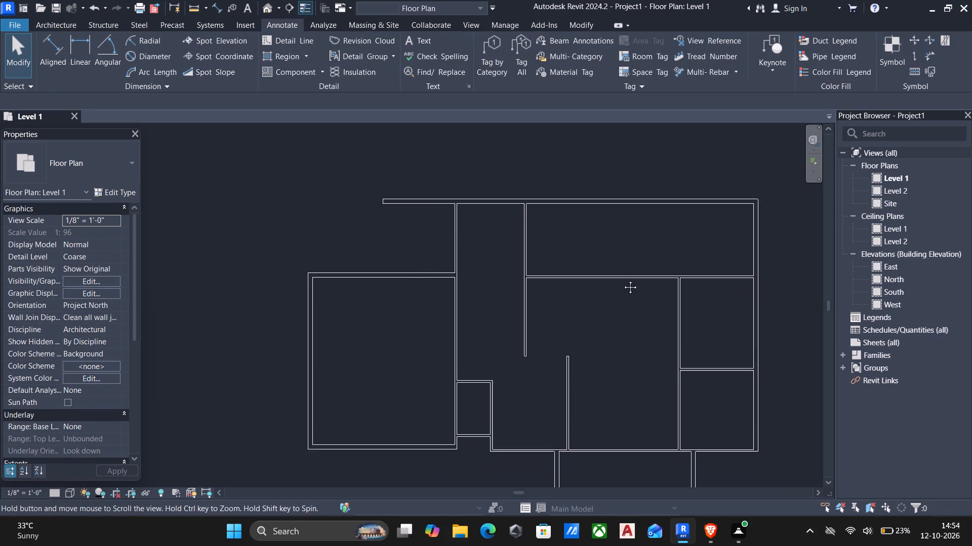
middle_click_drag(623, 280, 621, 277)
middle_click_drag(667, 312, 637, 267)
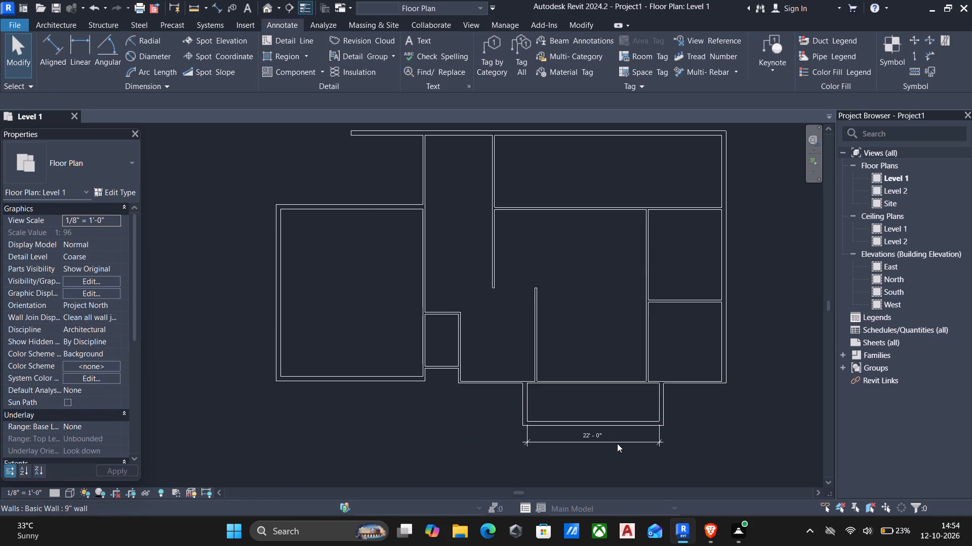
left_click(617, 443)
key("Delete")
Trim the northern exterior wall into a corner with the 4" partition bounding the western room, removing the western overhang.
middle_click_drag(572, 341, 555, 361)
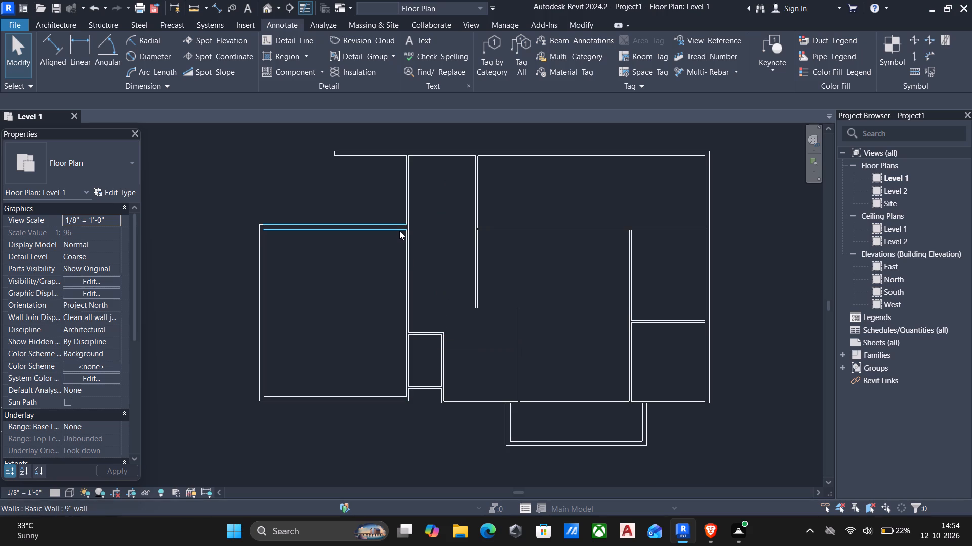
key("t")
key("r")
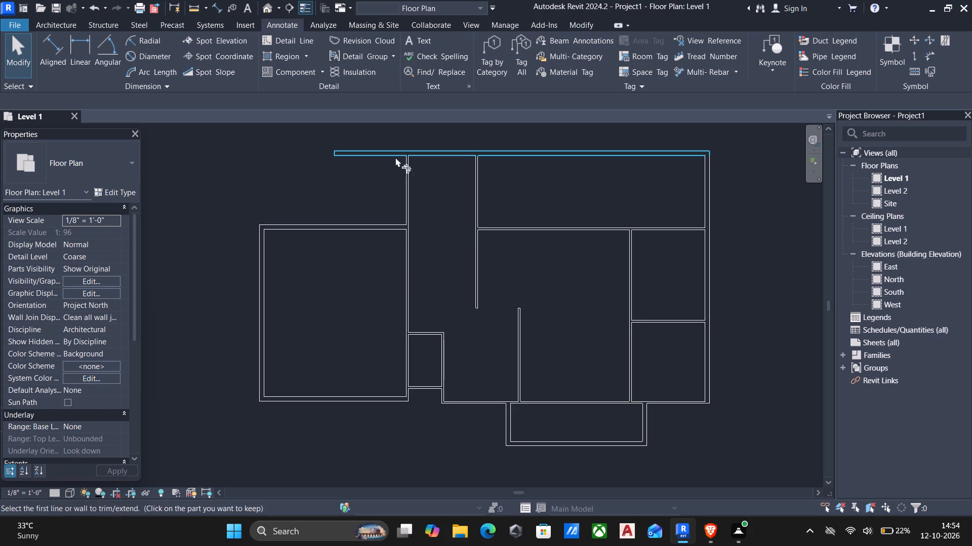
left_click(406, 187)
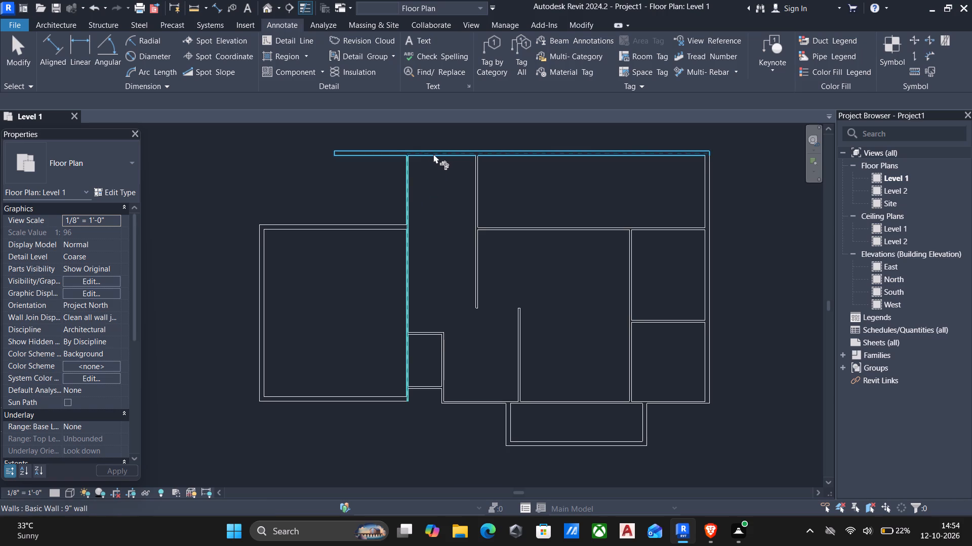
left_click(433, 154)
key("Escape")
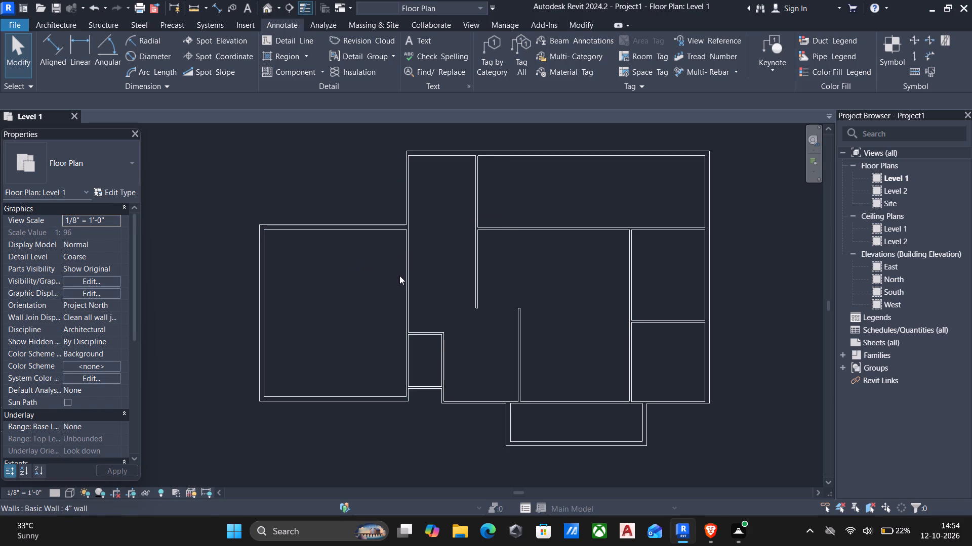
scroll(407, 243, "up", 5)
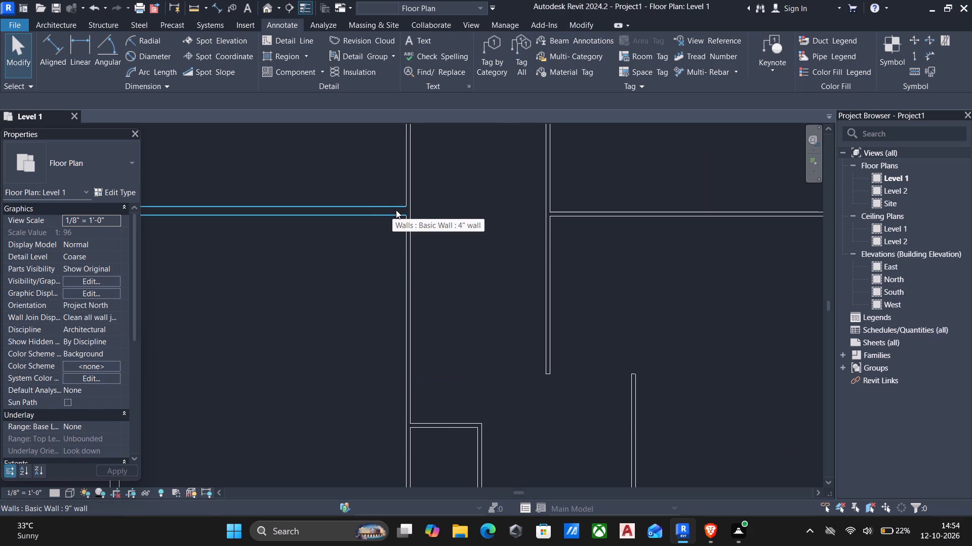
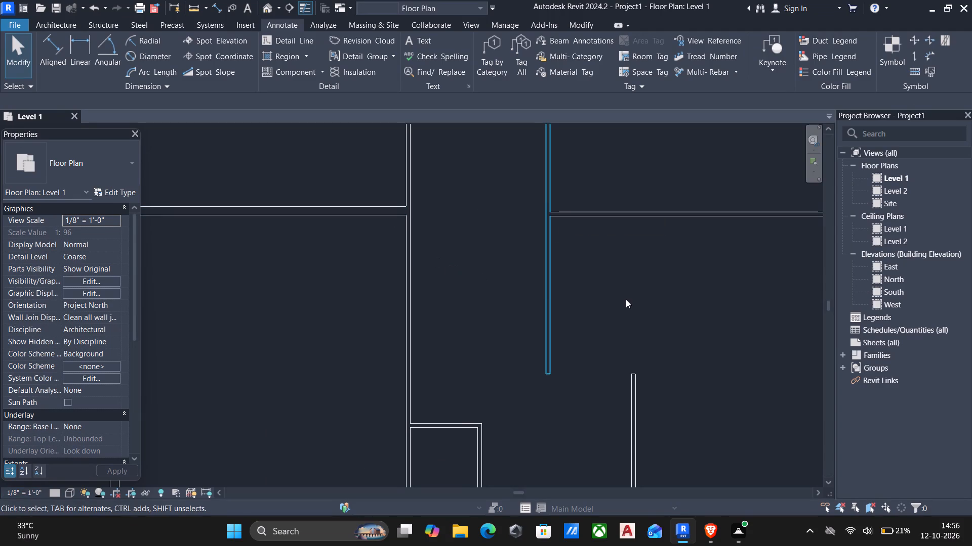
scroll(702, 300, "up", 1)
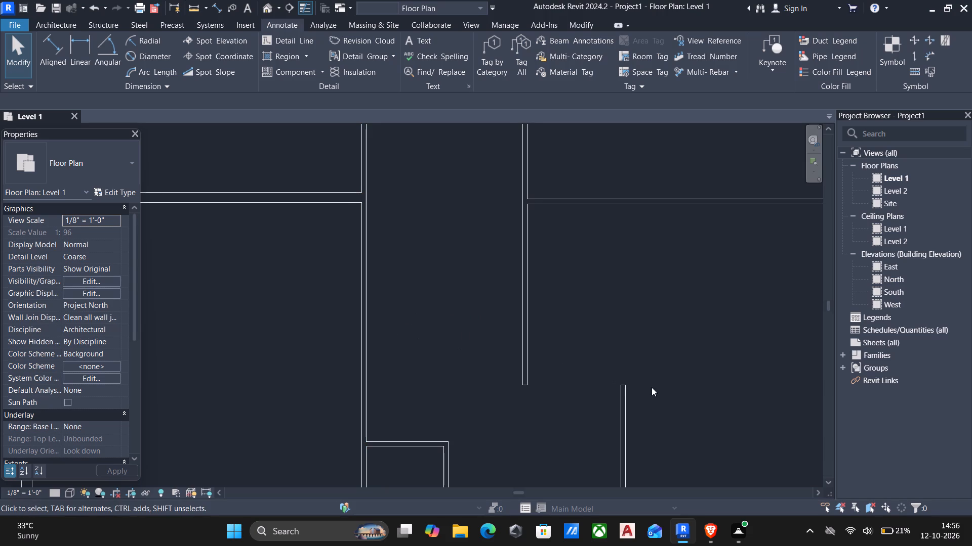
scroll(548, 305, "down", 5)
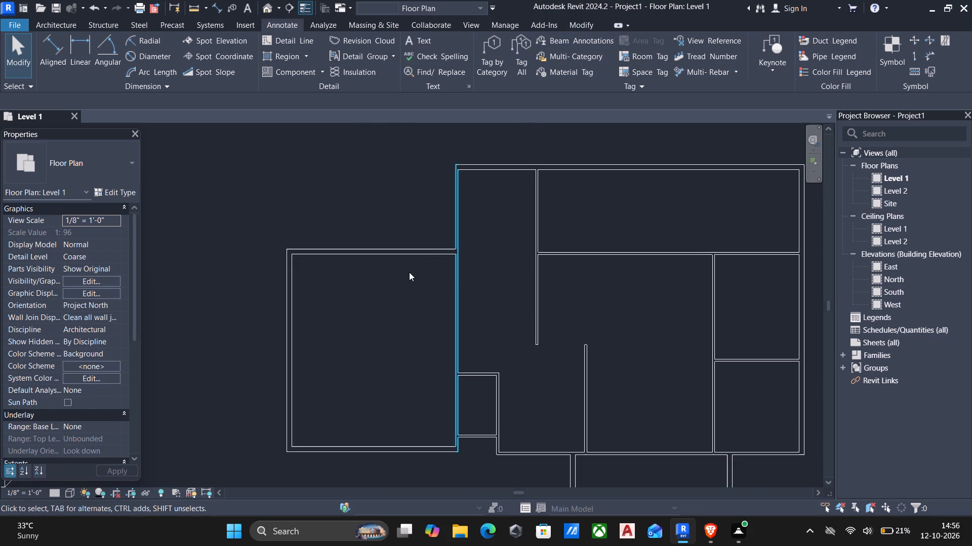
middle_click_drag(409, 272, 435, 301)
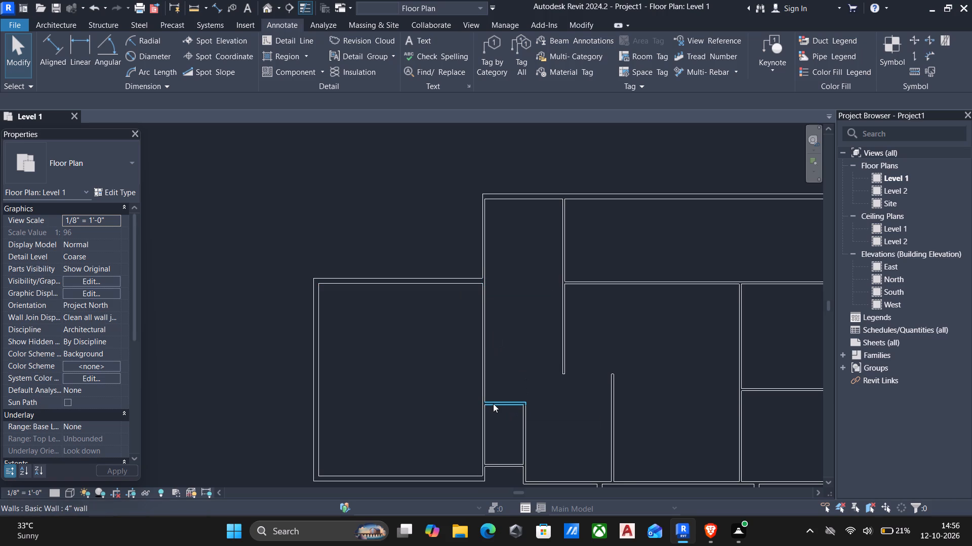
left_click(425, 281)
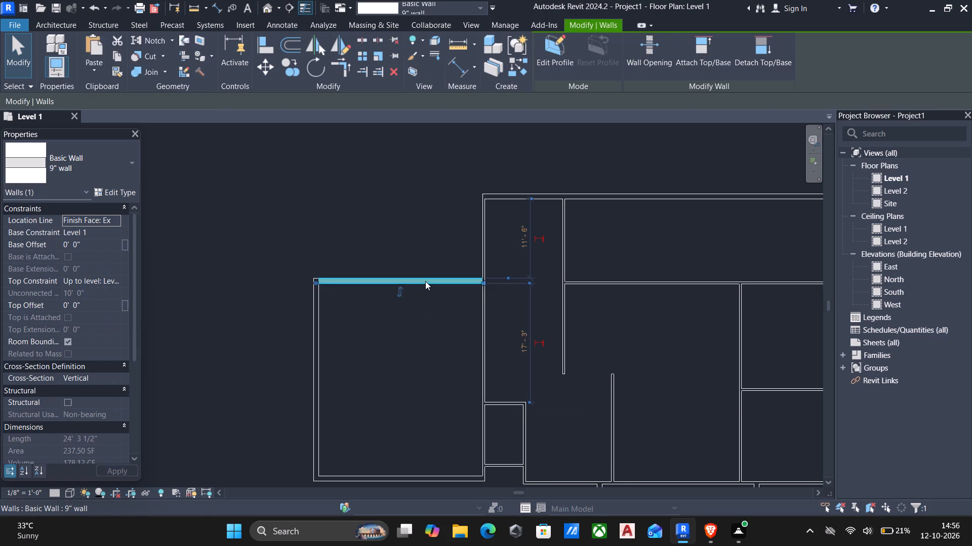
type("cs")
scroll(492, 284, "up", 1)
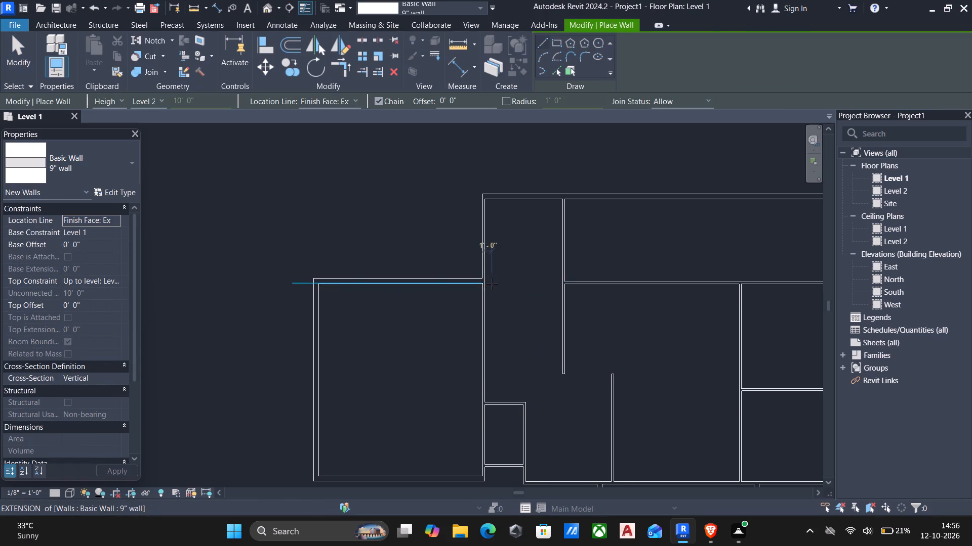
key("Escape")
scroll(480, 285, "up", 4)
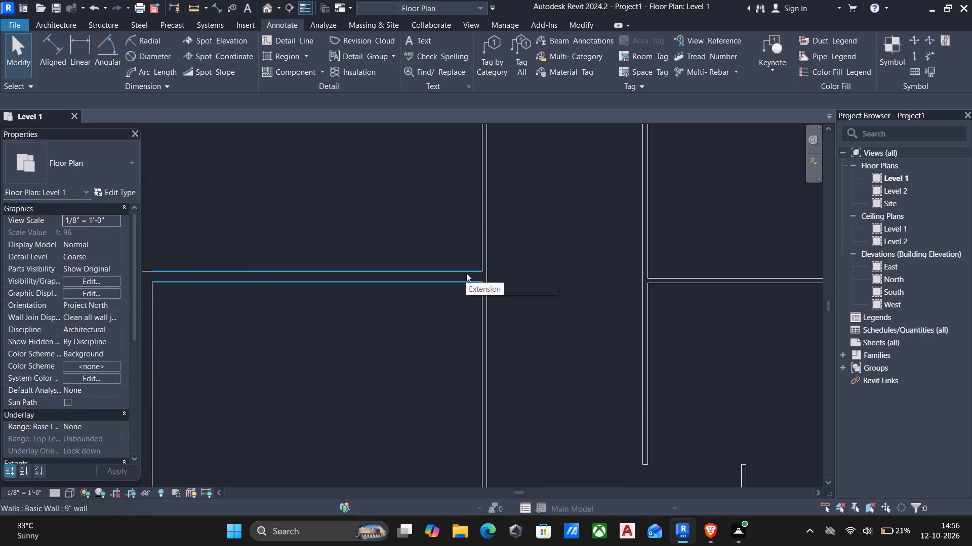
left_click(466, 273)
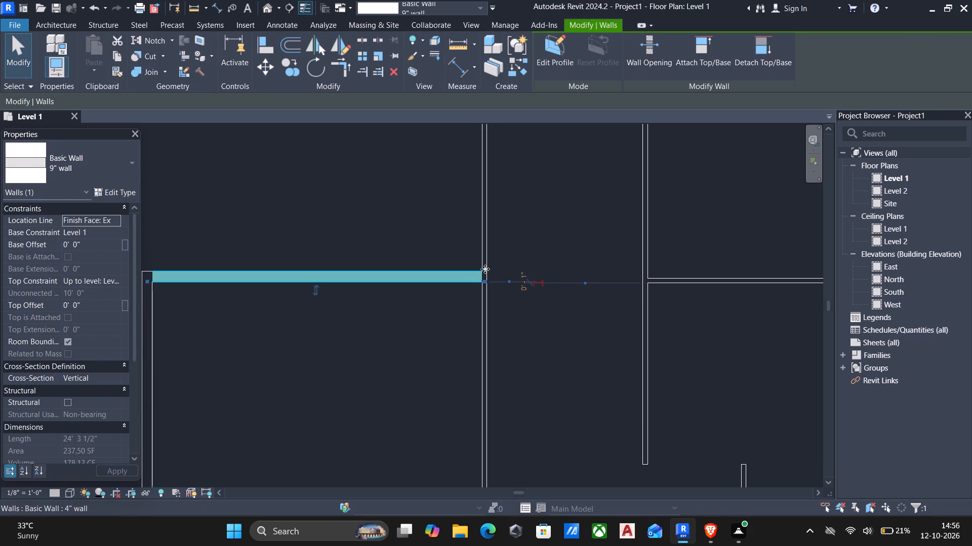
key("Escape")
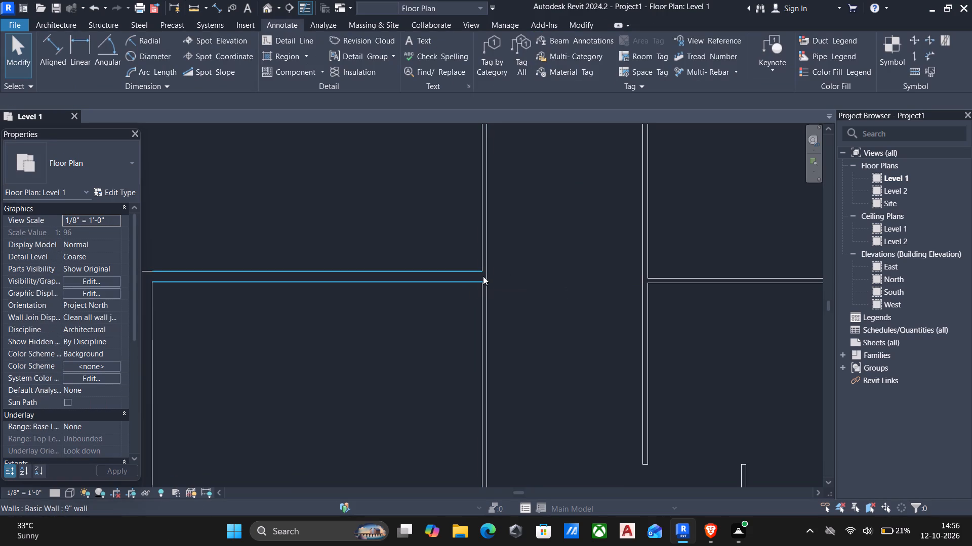
Draw a 9" cross wall about 11'-7" long between the western room's 4" partition and the next 4" partition east.
left_click(470, 278)
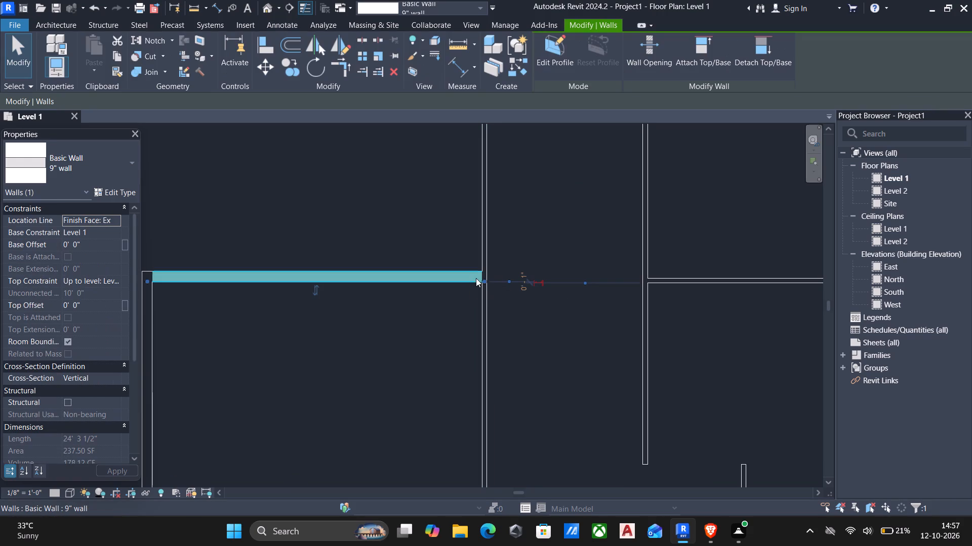
type("cs")
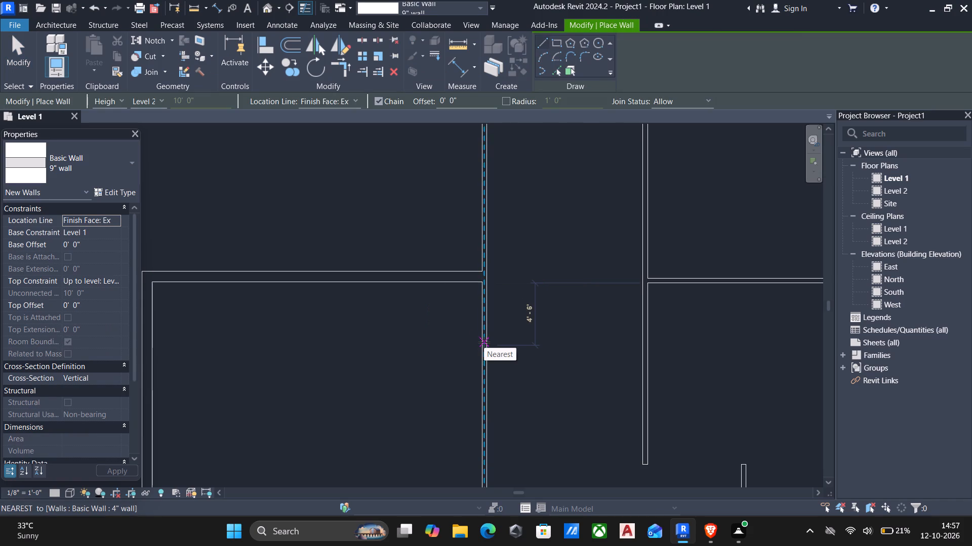
left_click(482, 352)
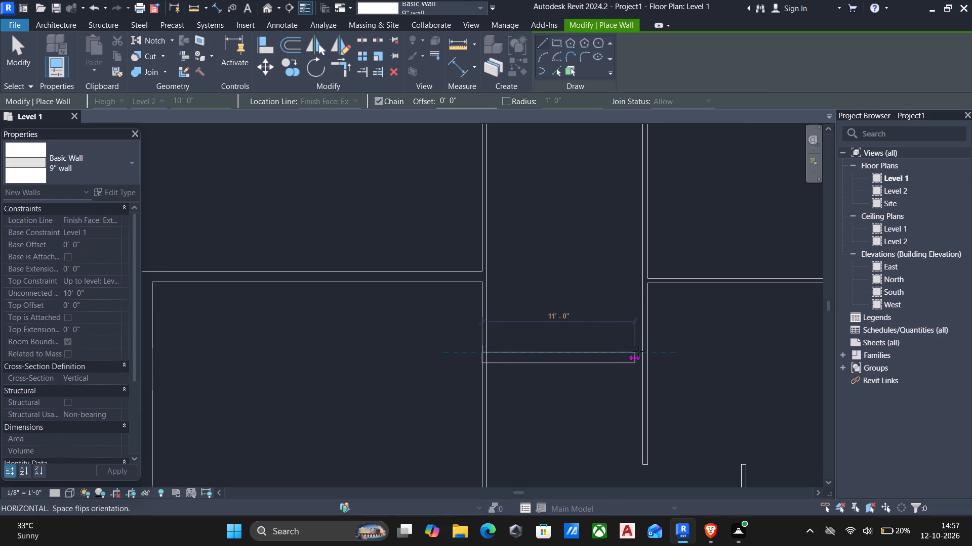
left_click(638, 351)
key("Escape")
key("Escape")
Change the new cross wall's type to 4" wall.
left_click(564, 358)
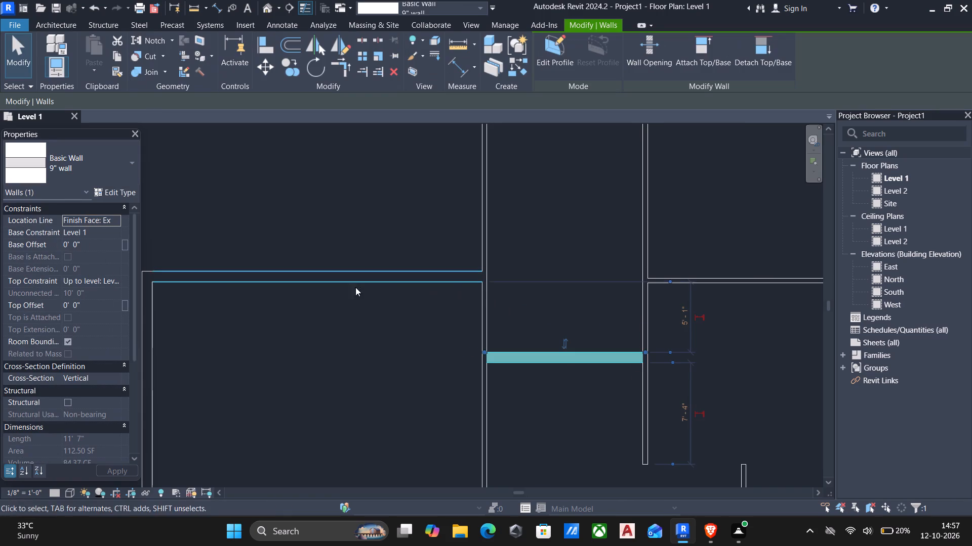
left_click(47, 159)
scroll(124, 338, "up", 5)
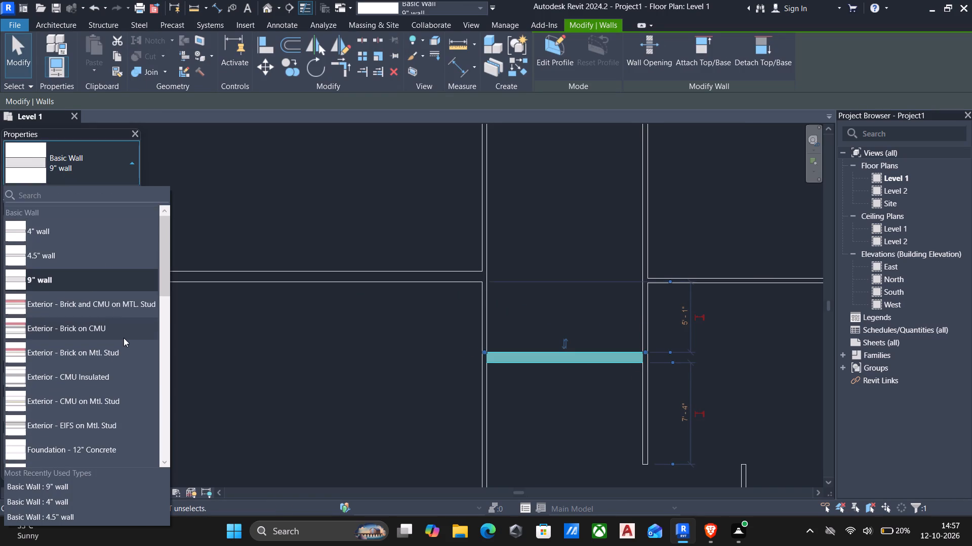
left_click(33, 228)
Draw a parallel 4" wall between the same two partitions, offset 10'-8" north of the new cross wall.
type("cs")
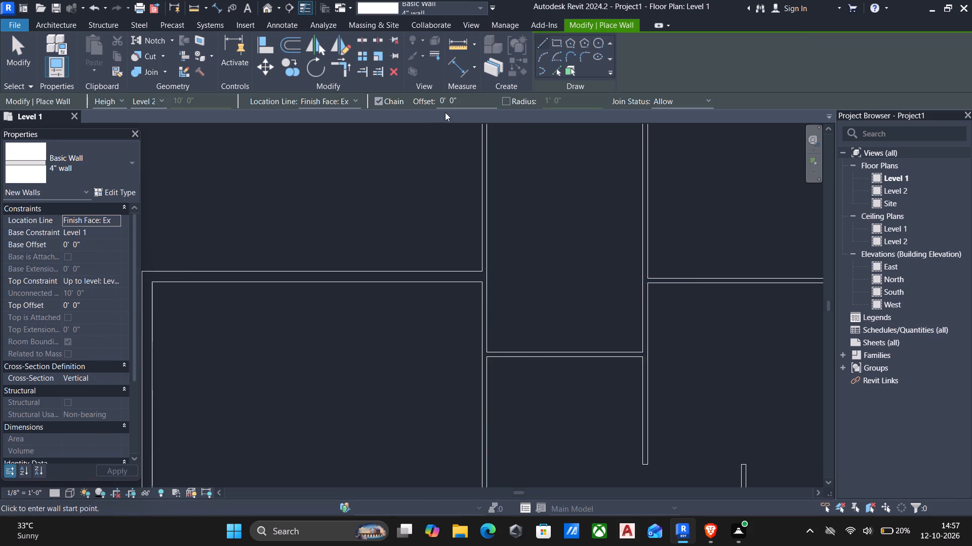
left_click_drag(482, 102, 285, 125)
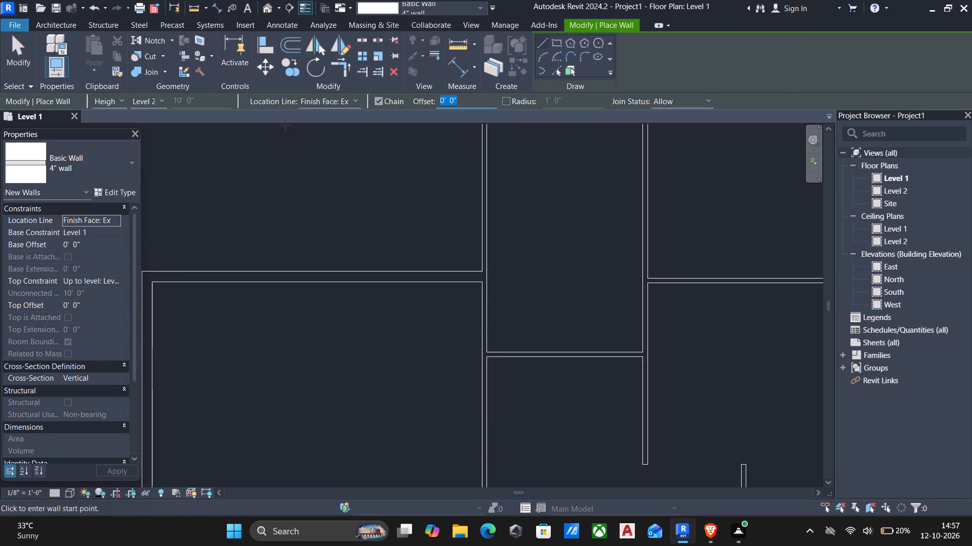
type("10'8\"")
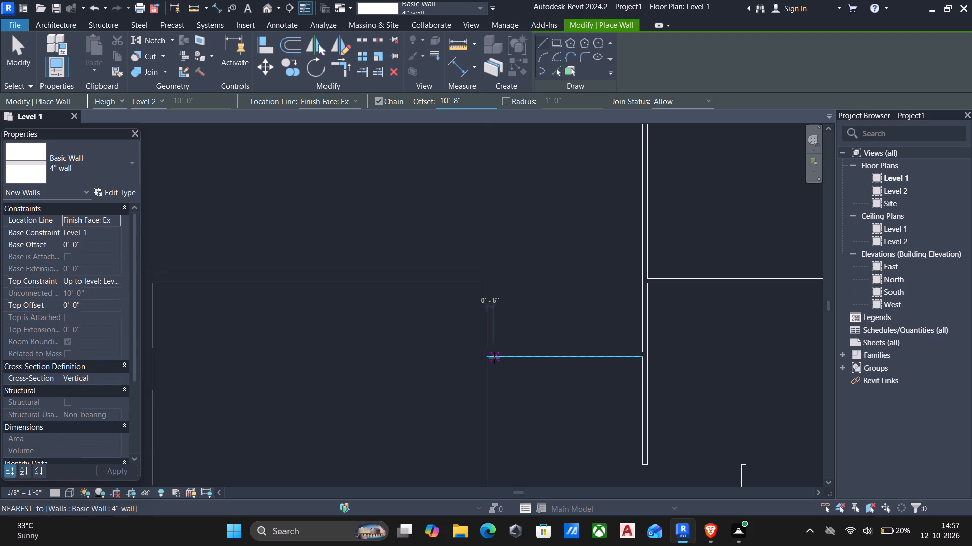
scroll(494, 358, "up", 5)
left_click(479, 350)
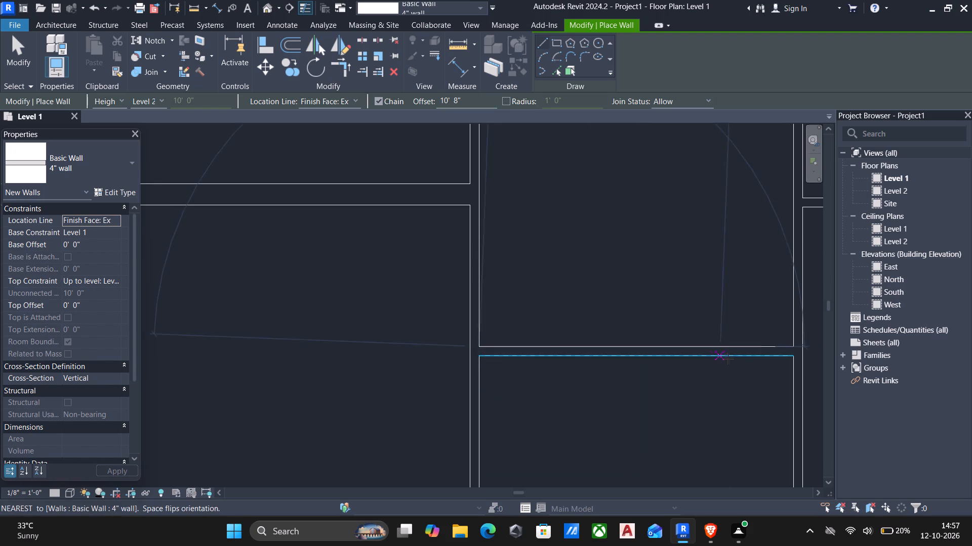
left_click(792, 347)
key("Escape")
scroll(495, 324, "down", 4)
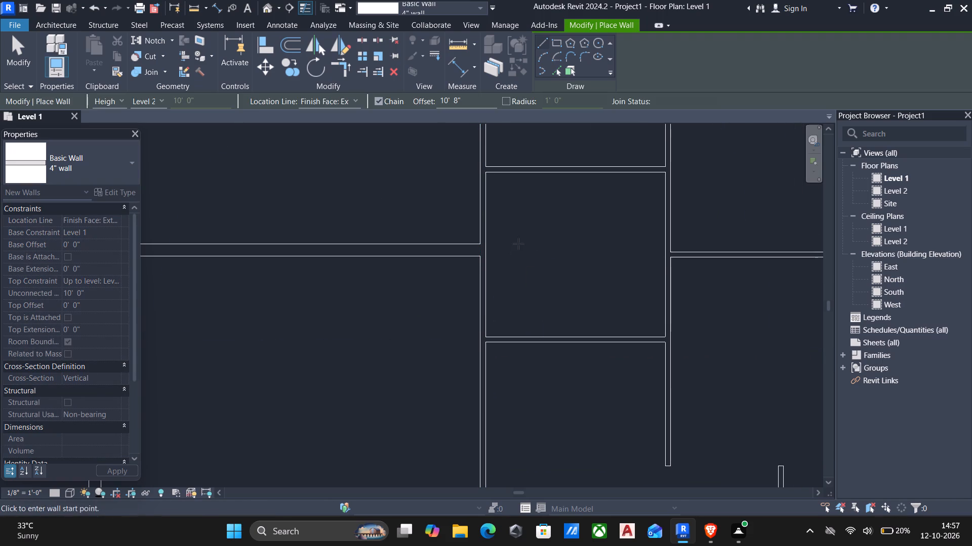
key("Escape")
Trim the western room's 4" partition into a corner with the new northern cross wall, removing the part north of it.
middle_click_drag(524, 199, 502, 240)
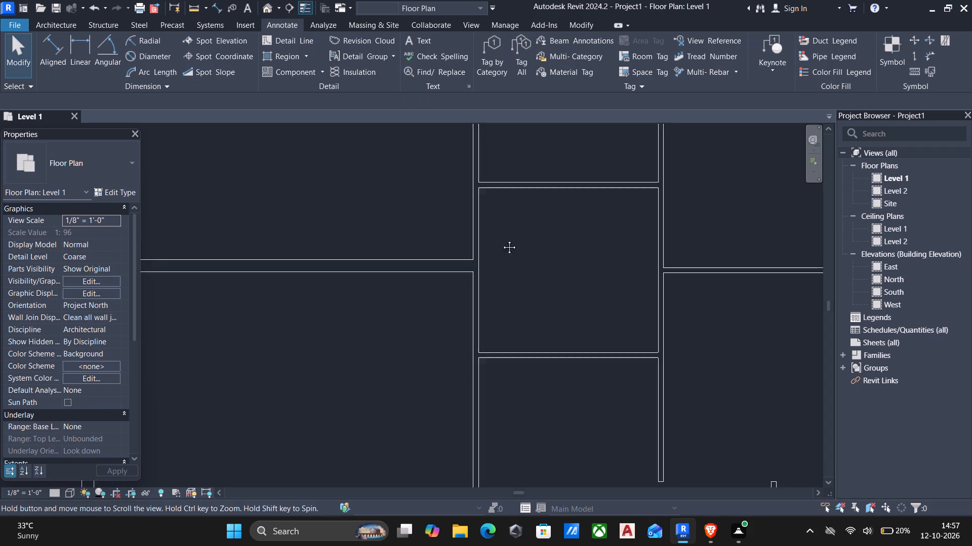
middle_click_drag(502, 240, 502, 283)
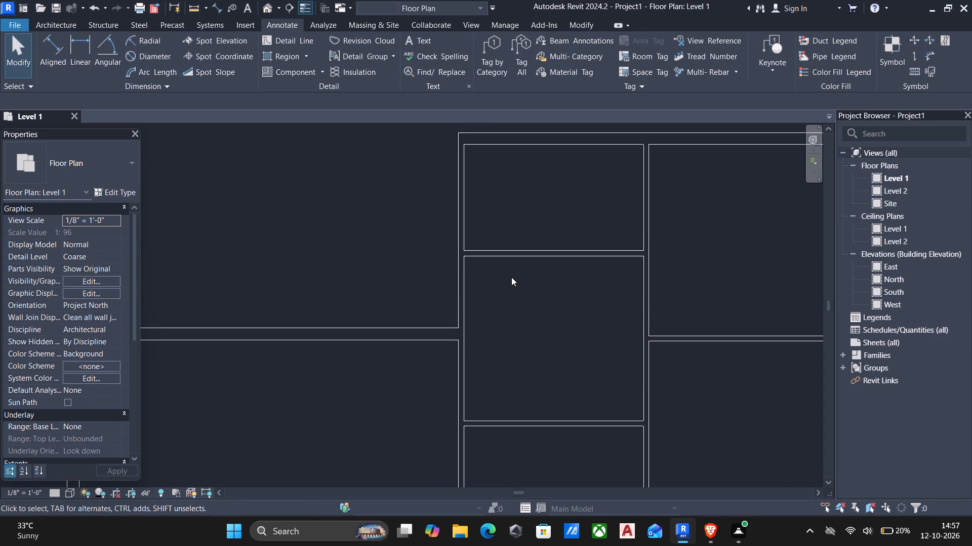
type("tr")
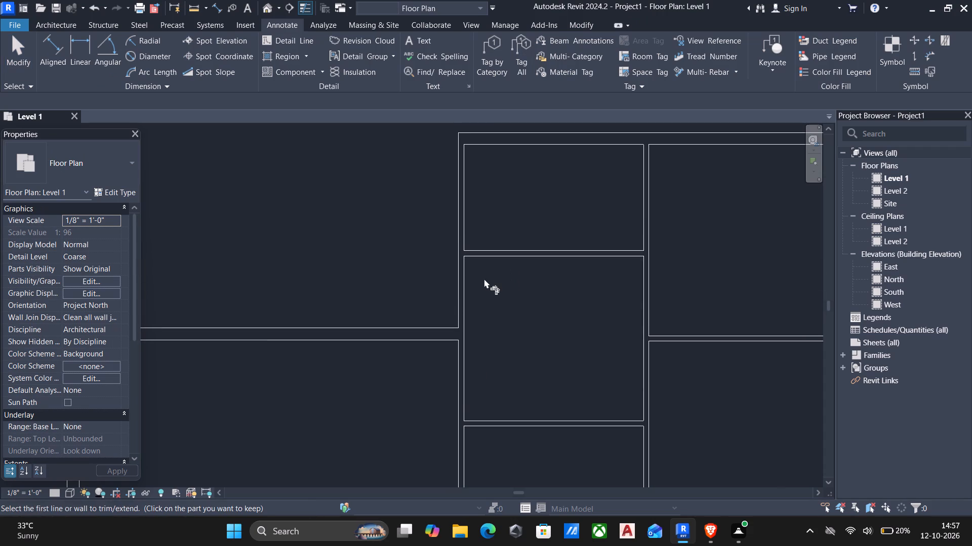
left_click(460, 309)
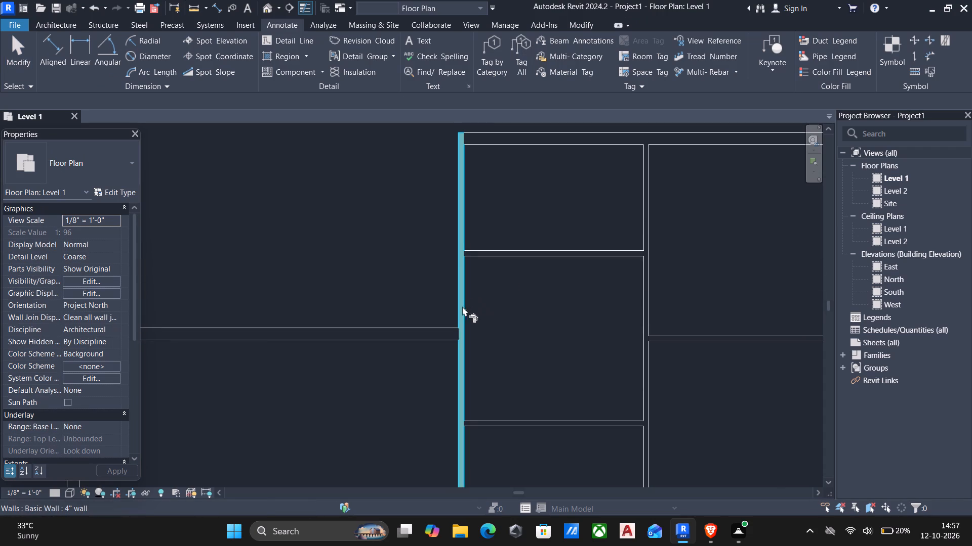
left_click(484, 254)
Trim the northern exterior wall into a corner with the next 4" partition east, removing its western overhang.
left_click(642, 227)
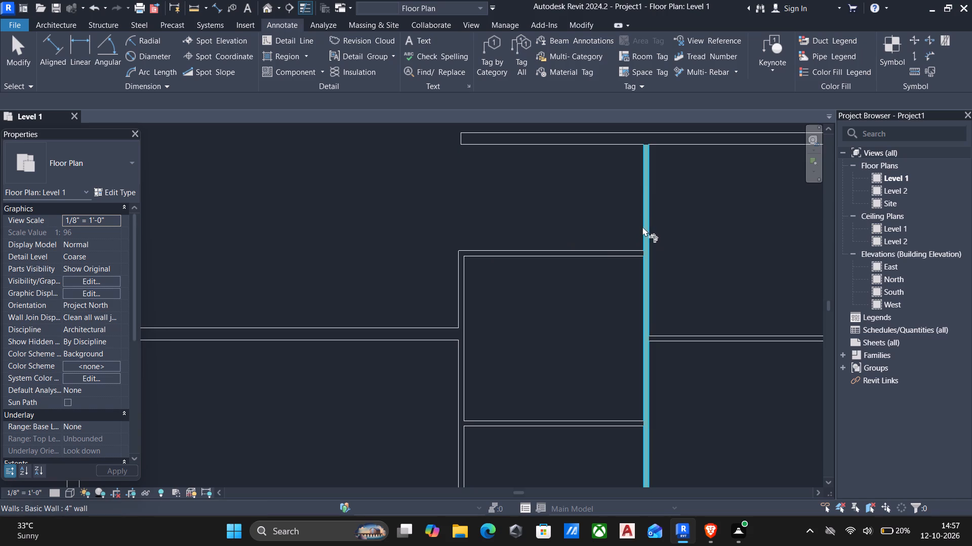
left_click(686, 136)
scroll(627, 227, "down", 3)
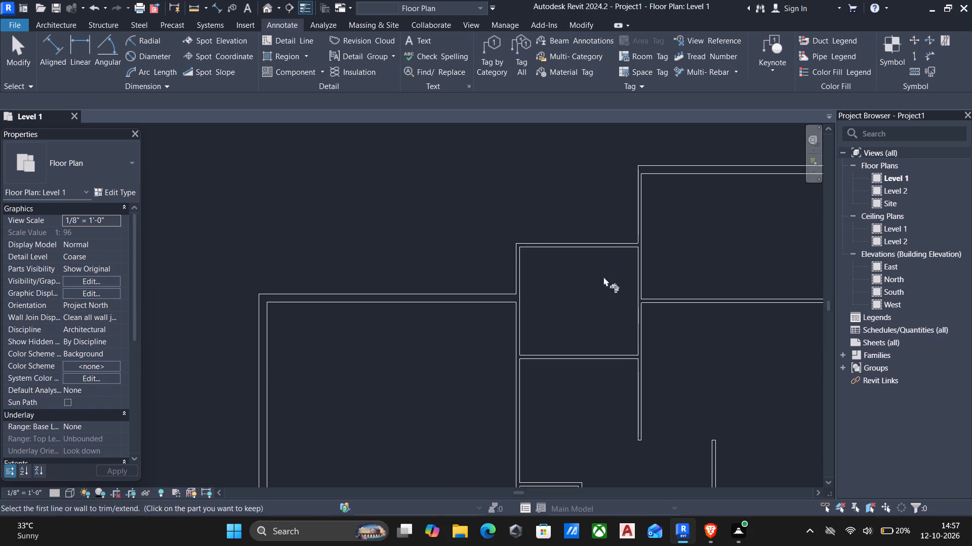
middle_click_drag(597, 277, 529, 232)
scroll(443, 271, "down", 2)
middle_click_drag(521, 281, 505, 249)
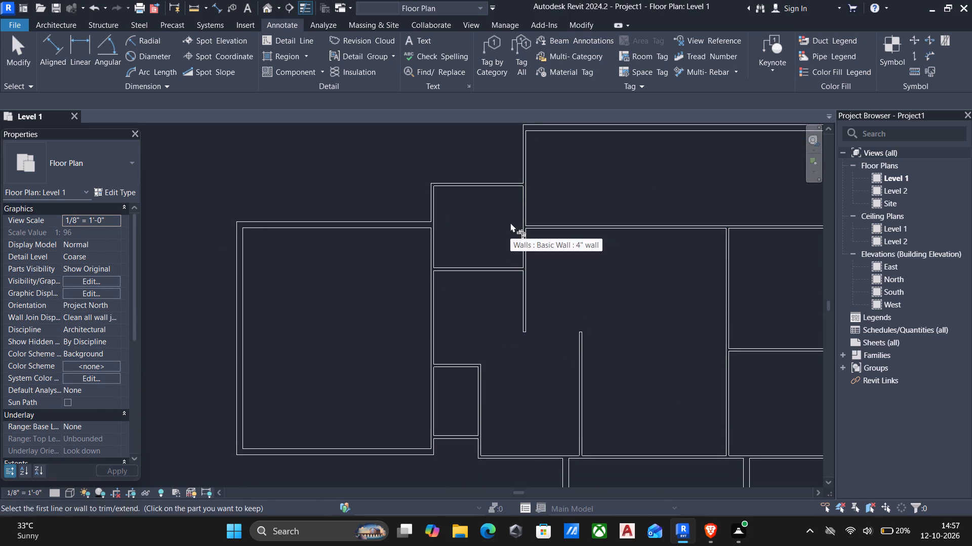
middle_click(523, 221)
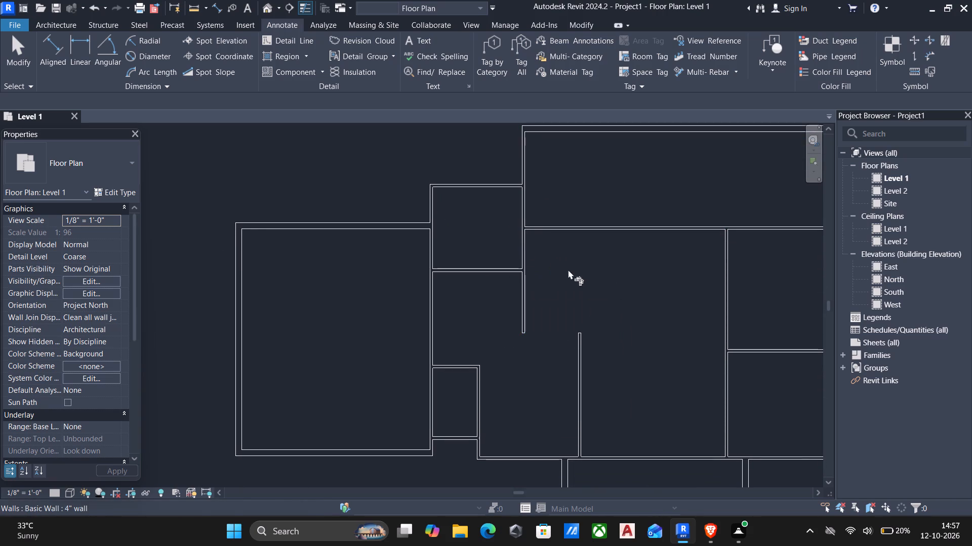
middle_click_drag(572, 271, 541, 242)
middle_click_drag(557, 316, 539, 257)
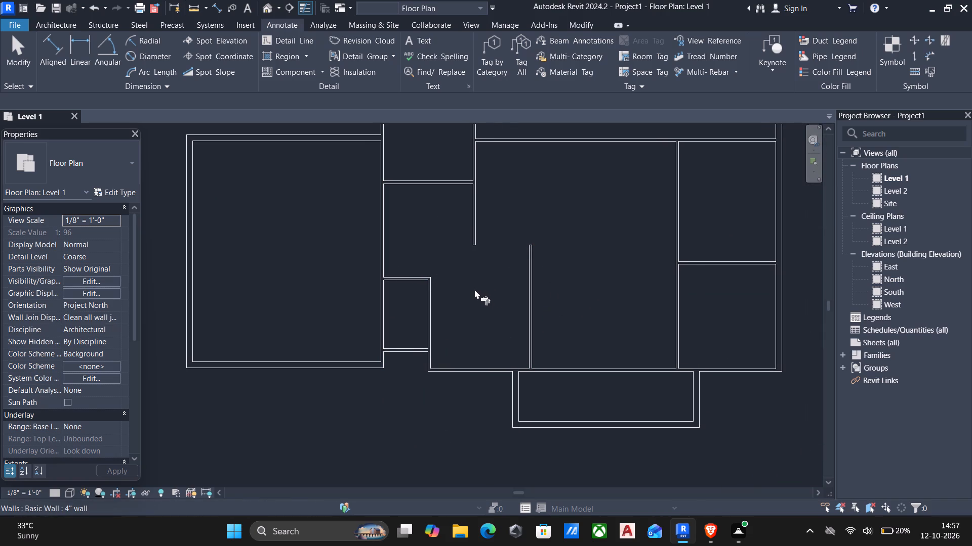
key("Escape")
key("Escape")
Stretch the small southern room's northern 4" wall eastward to about 12'-0" long.
left_click(408, 280)
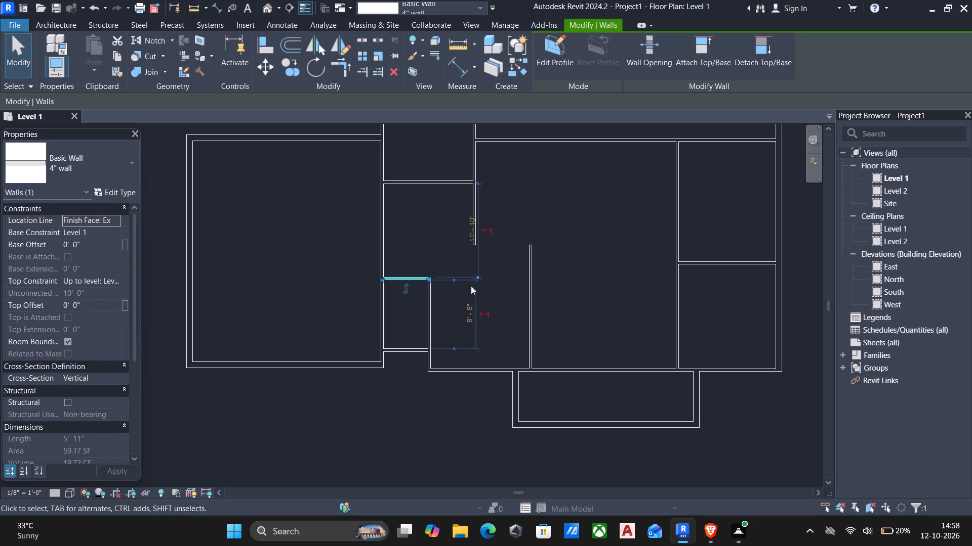
scroll(420, 283, "up", 5)
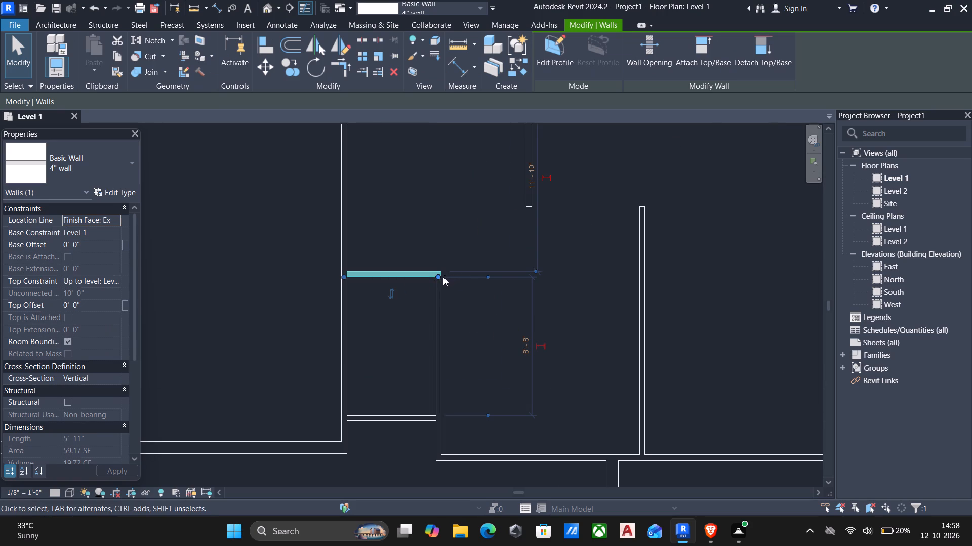
left_click_drag(438, 277, 457, 277)
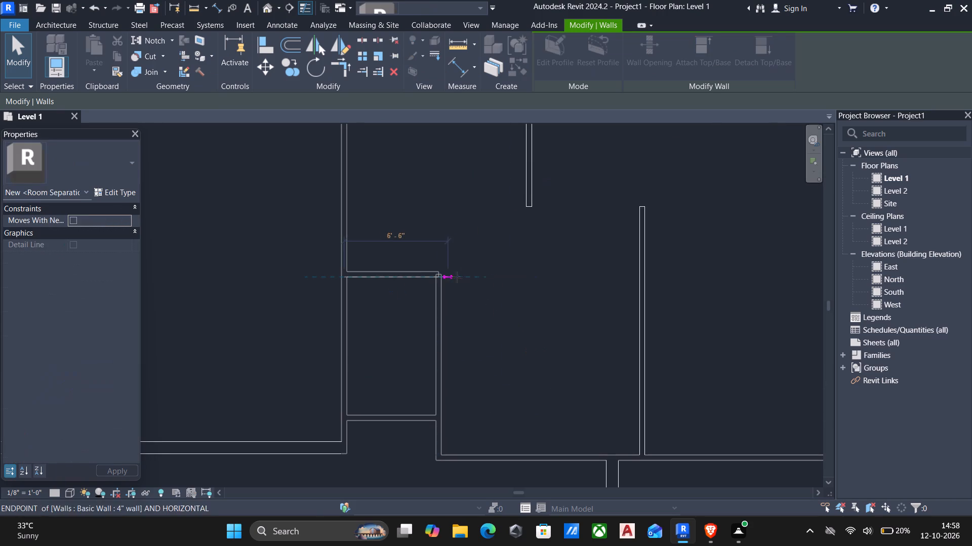
left_click_drag(457, 277, 534, 278)
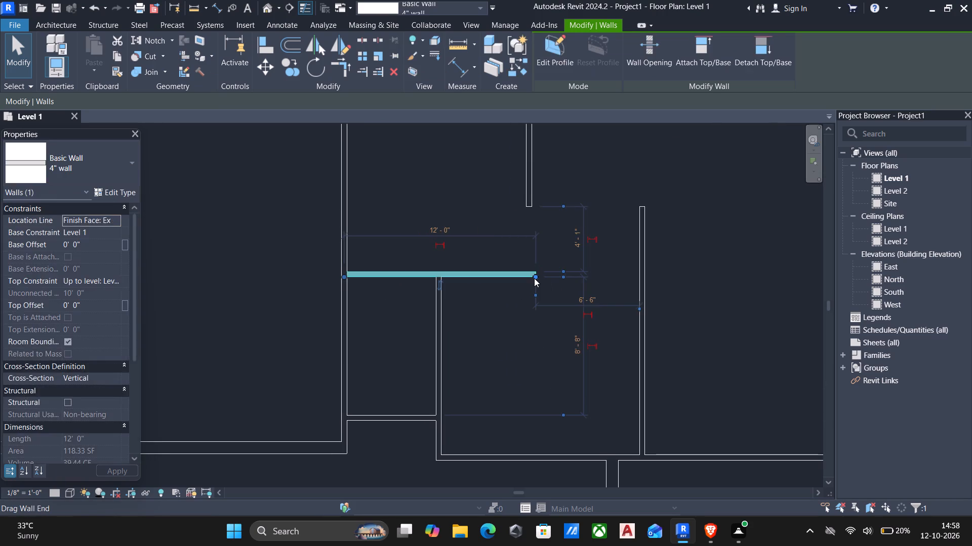
key("Escape")
Align the stretched wall's eastern end to the western face of the 4" partition east of it, closing off the southern room.
key("a")
key("l")
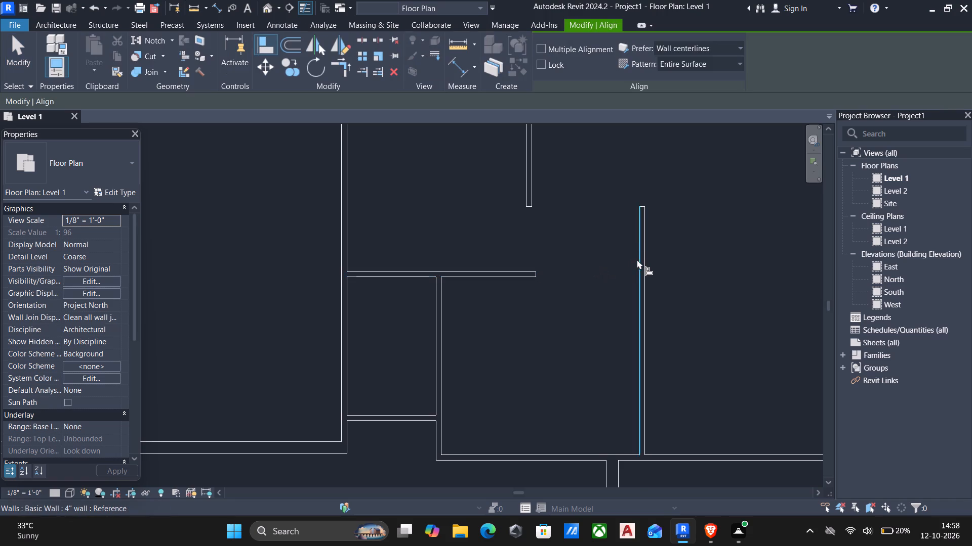
left_click(637, 260)
scroll(556, 273, "up", 5)
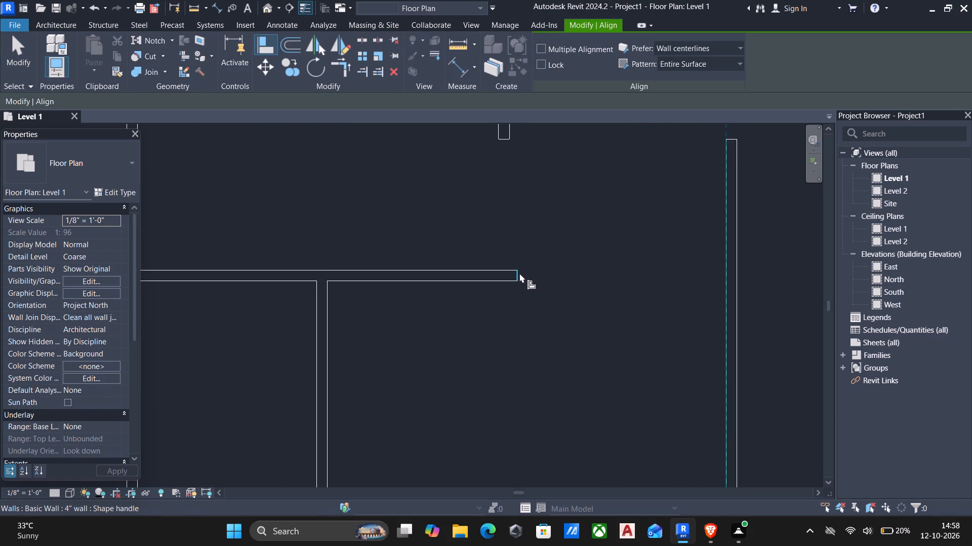
left_click(519, 273)
scroll(558, 297, "down", 6)
middle_click_drag(581, 316, 565, 281)
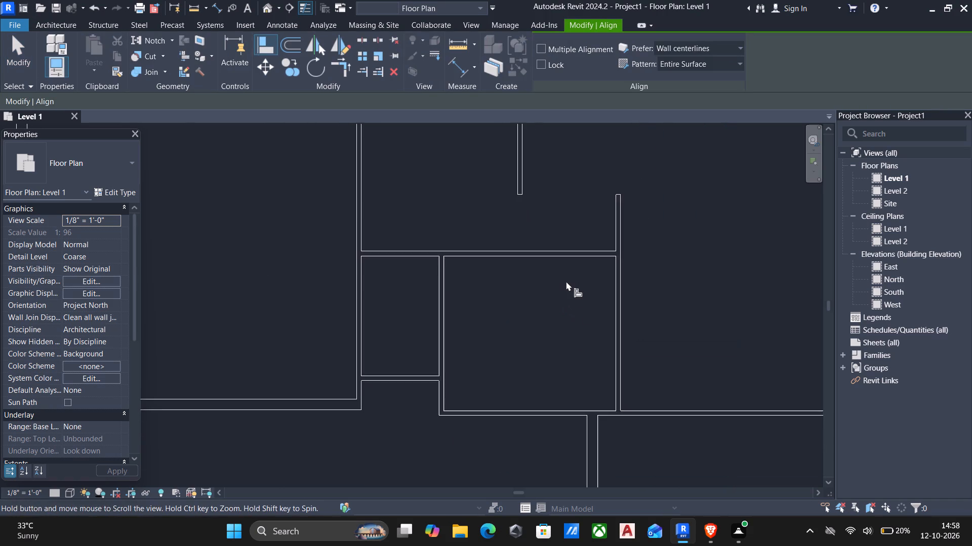
scroll(574, 289, "down", 3)
key("Escape")
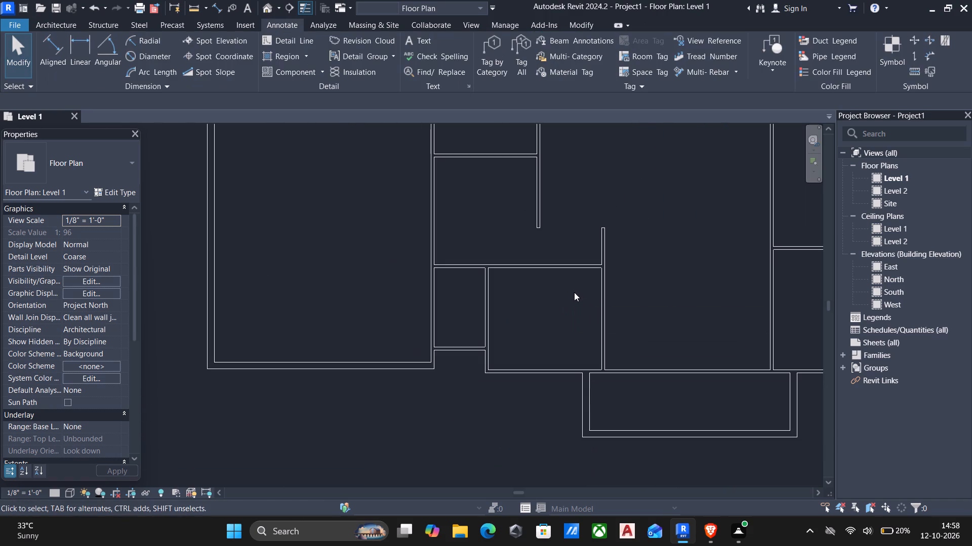
Trim the small southern room's eastern 4" partition into a corner with its northern wall, removing the part north of it.
type("tr")
left_click(604, 303)
left_click(550, 265)
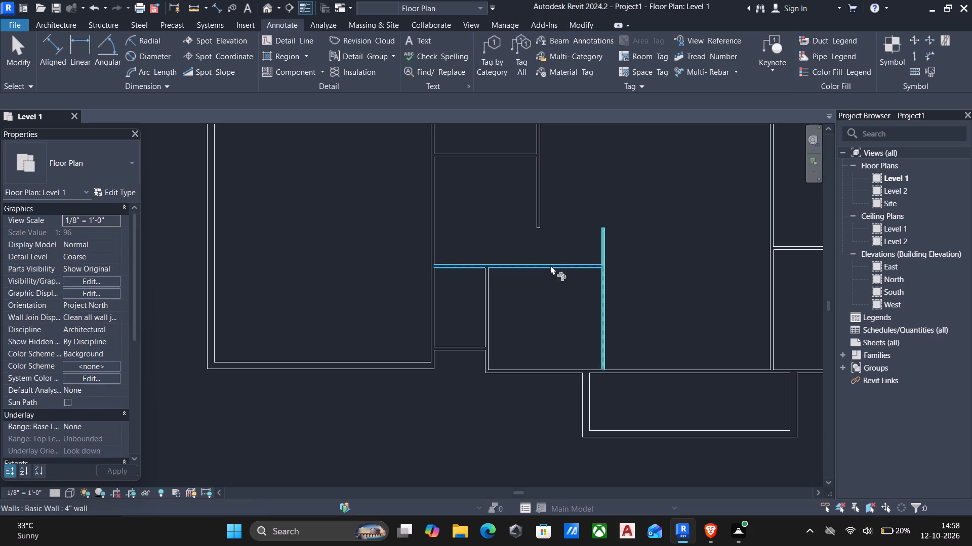
middle_click_drag(570, 288, 567, 290)
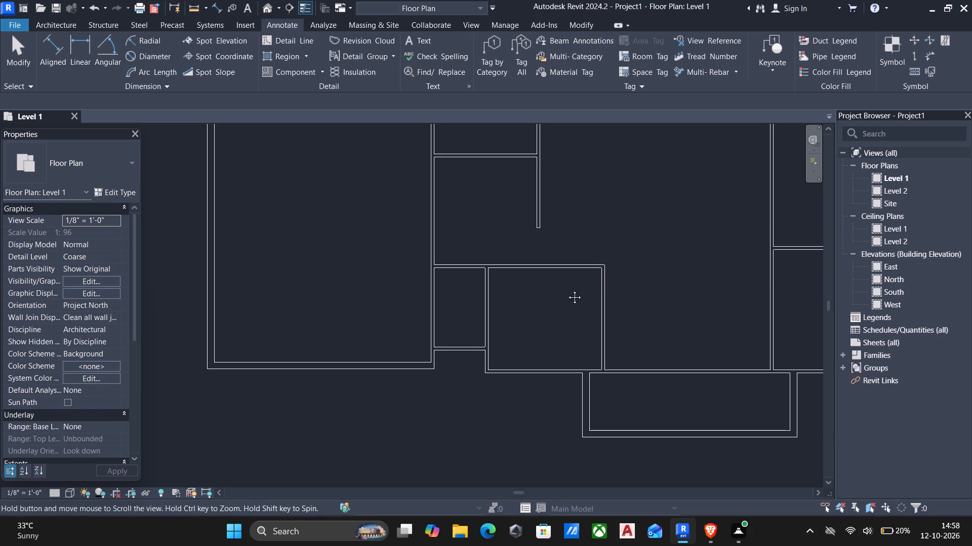
middle_click_drag(567, 290, 550, 359)
scroll(566, 299, "down", 2)
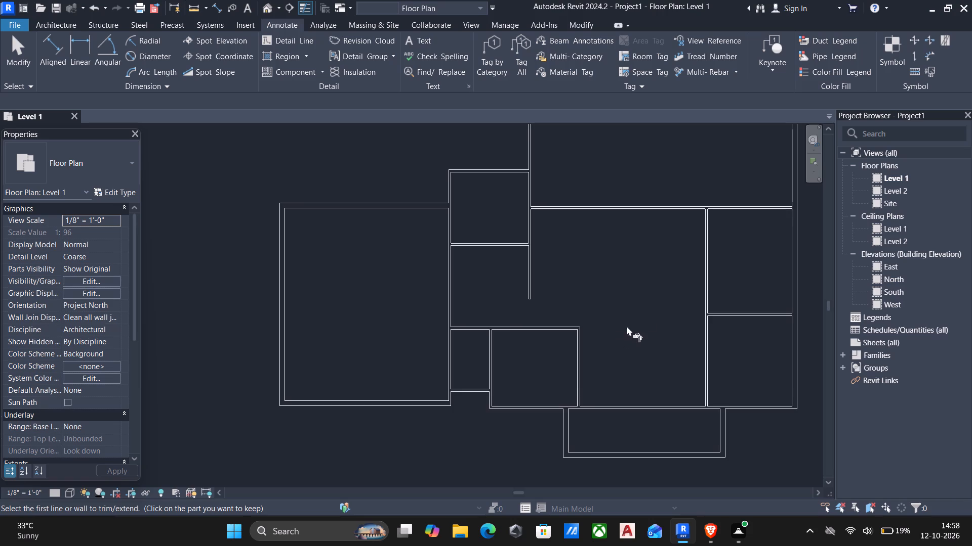
scroll(644, 325, "down", 1)
key("Escape")
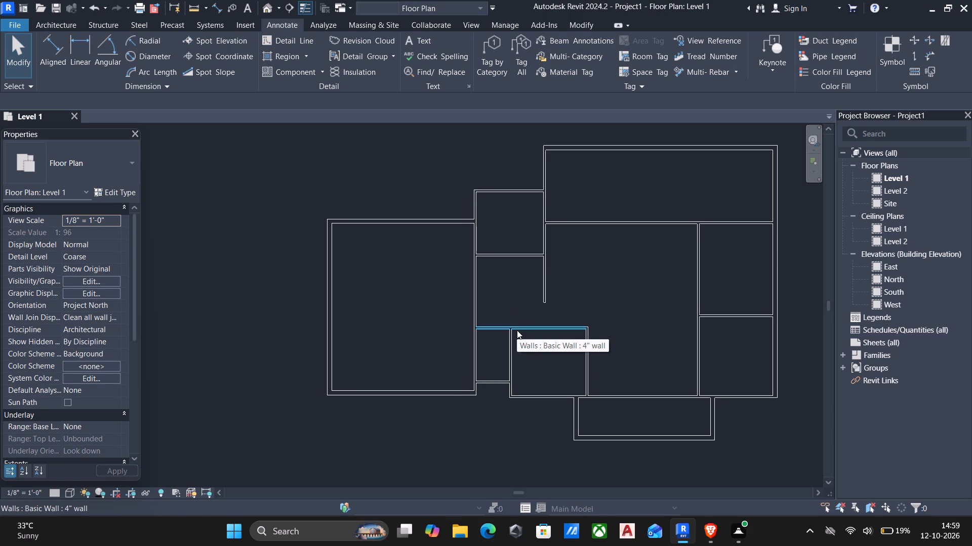
Draw a 4" wall 3'-0" west of the free-ending partition, from the cross wall south to the small southern rooms' northern wall.
left_click(517, 346)
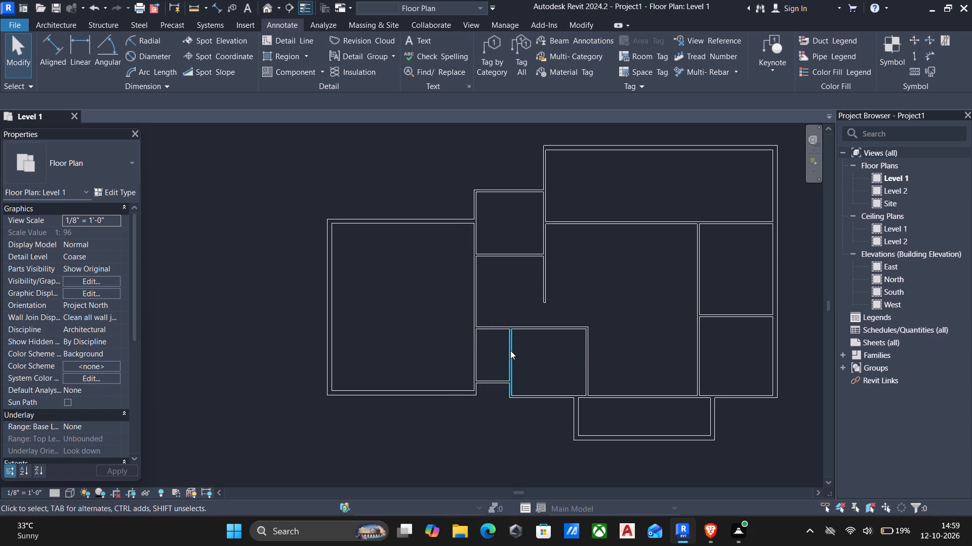
left_click(510, 350)
type("cs")
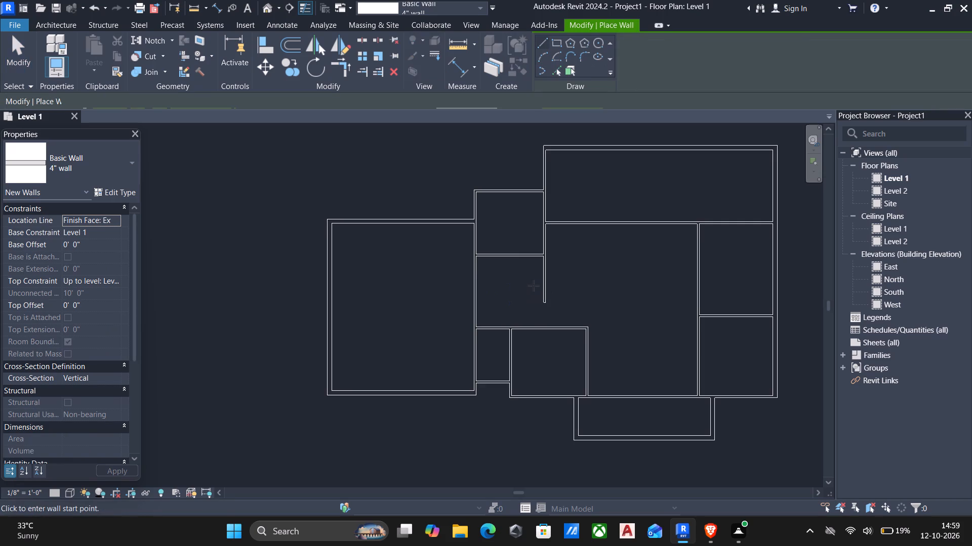
scroll(534, 285, "up", 4)
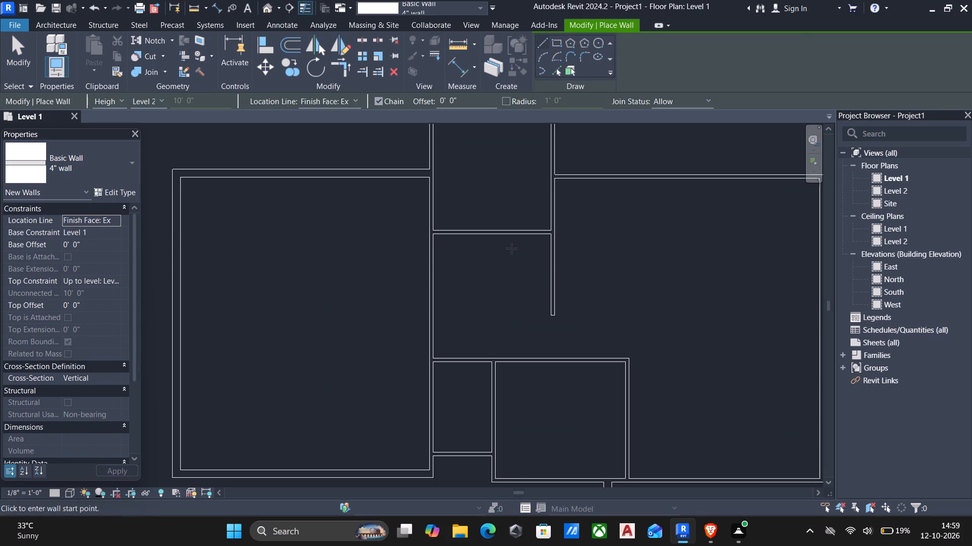
scroll(548, 226, "up", 4)
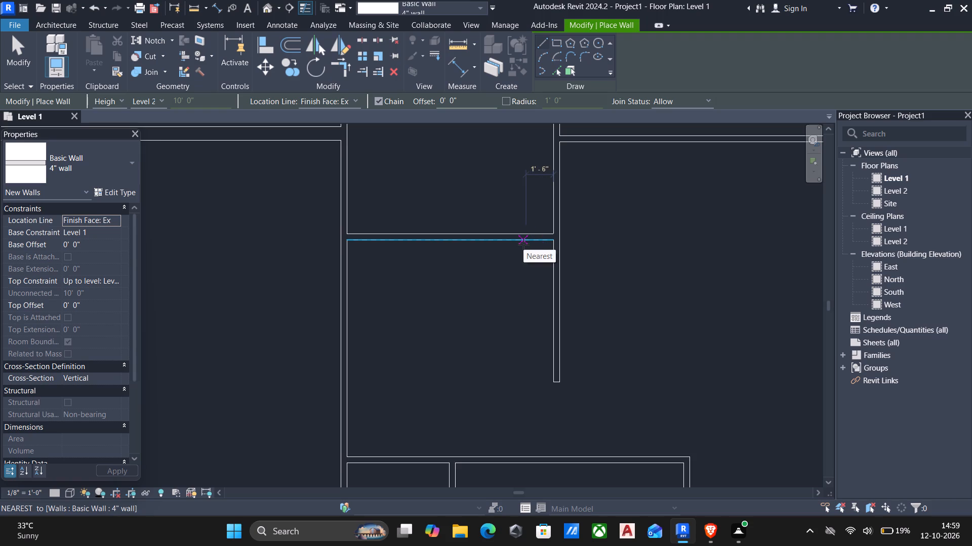
type("3'")
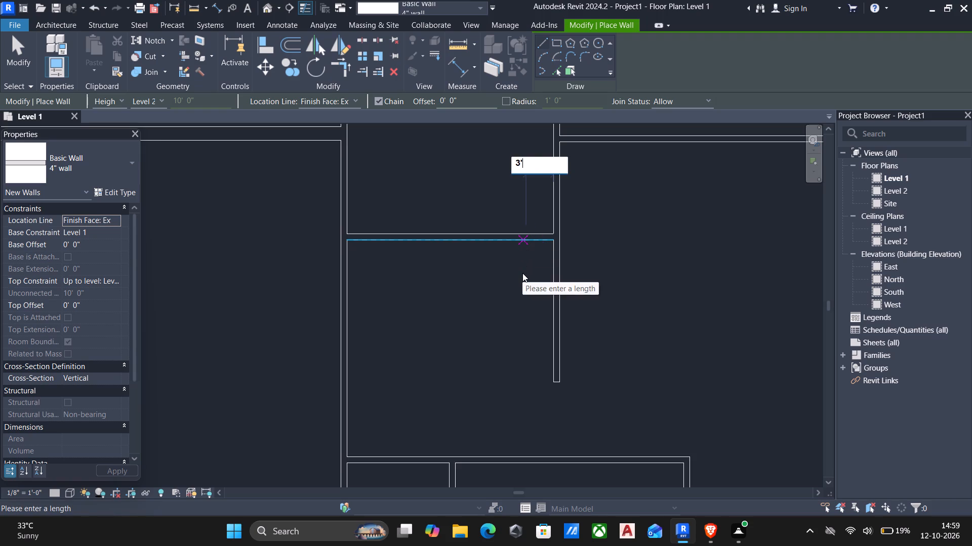
key("Return")
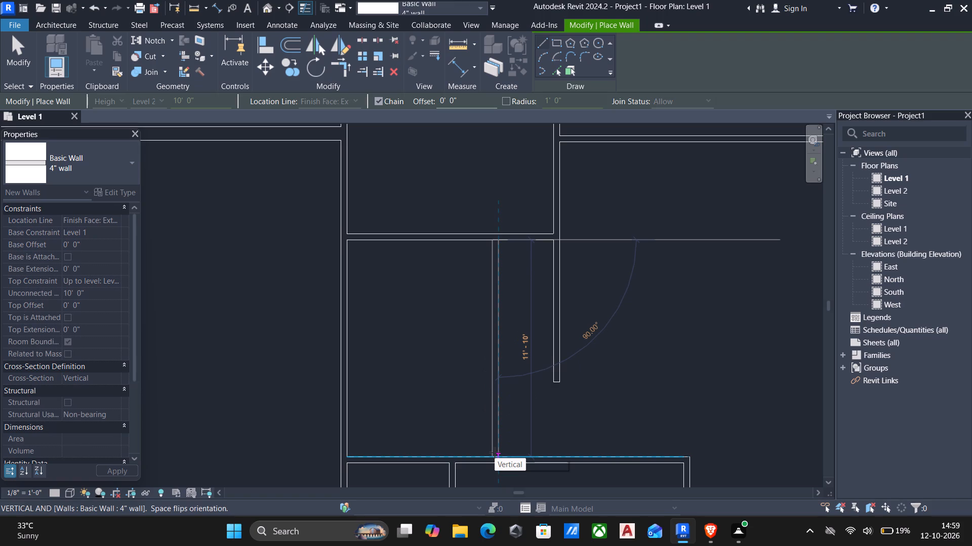
left_click(495, 452)
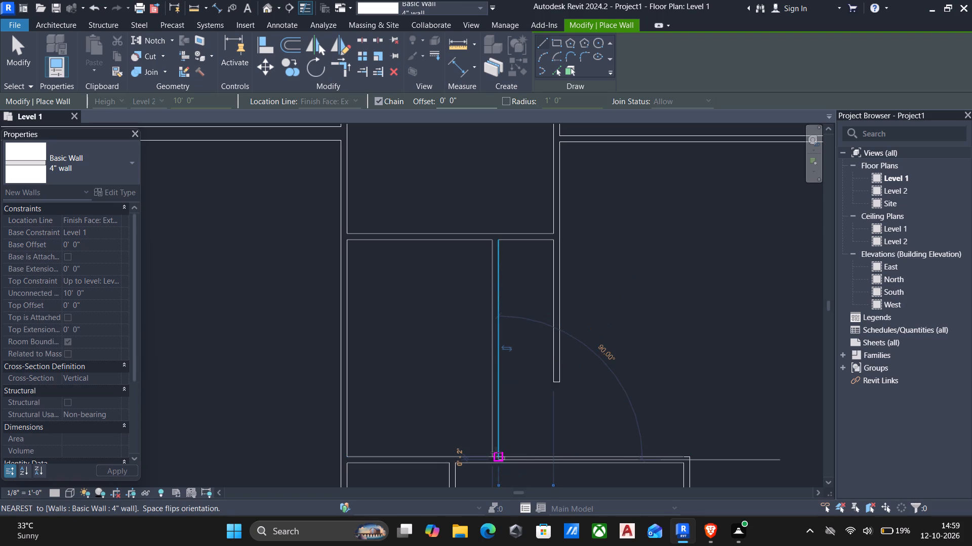
key("Escape")
Draw a 4" cross wall from the new partition's midpoint west to the large western room's wall, dividing the enclosed space in two.
left_click(490, 350)
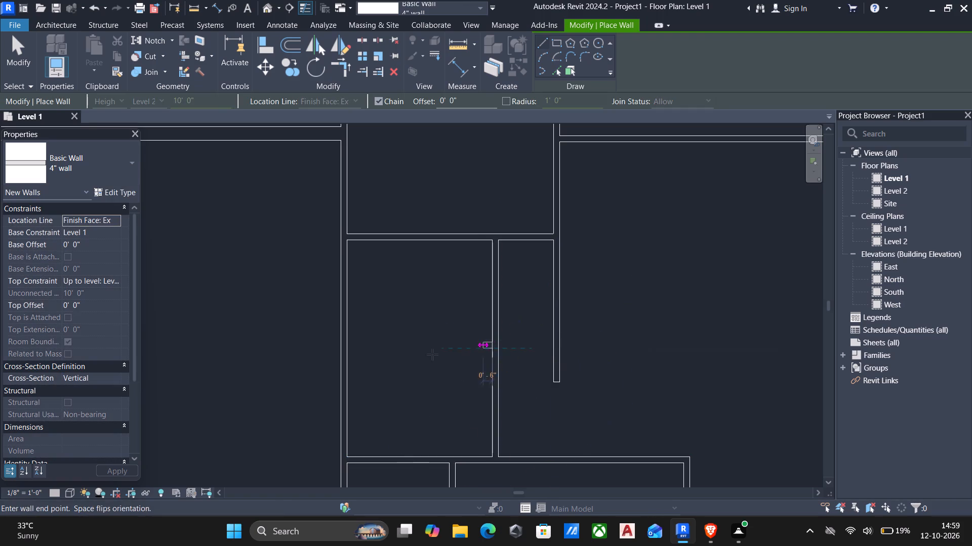
left_click(347, 347)
key("Escape")
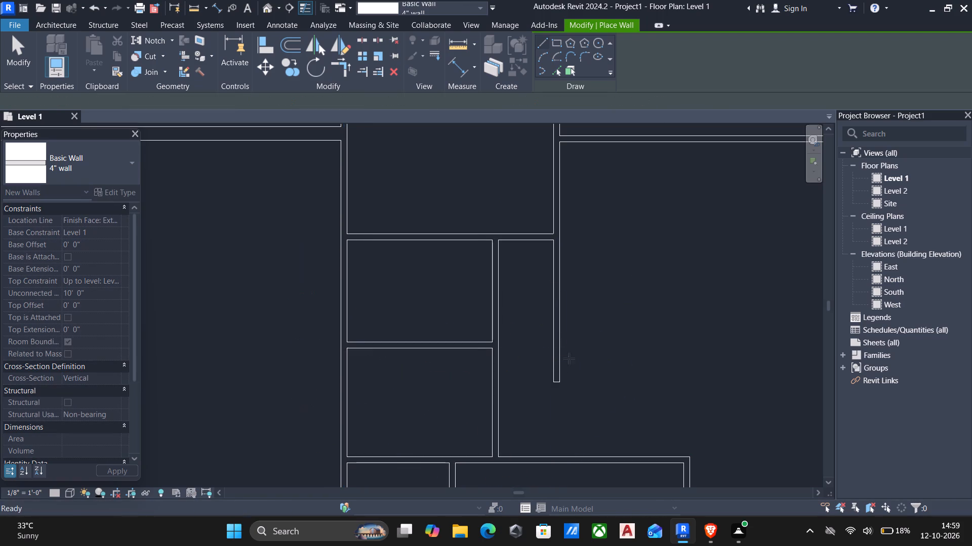
Draw a 4" wall about 4'-6" long northward from the southeastern room's southern wall, offset 5'-8" east of its western partition.
scroll(583, 334, "down", 3)
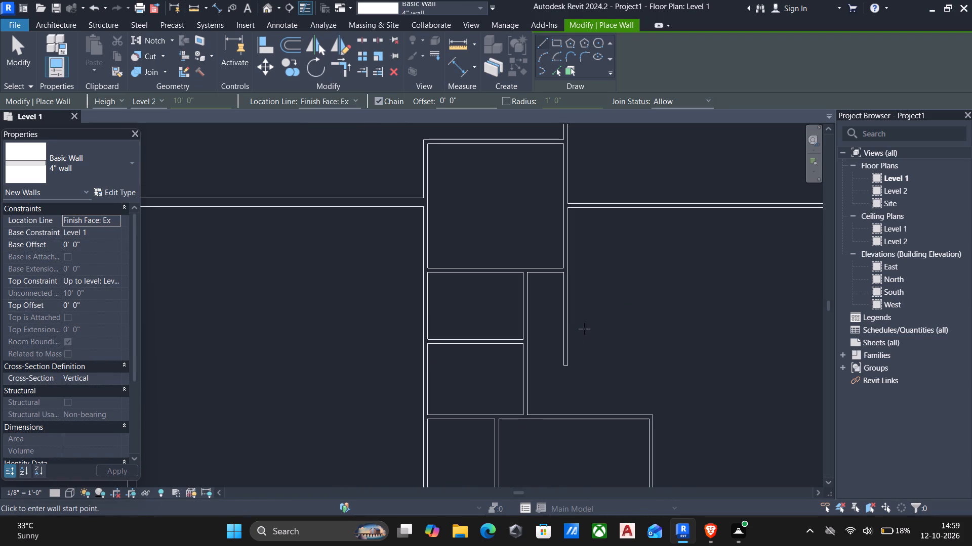
scroll(594, 304, "down", 3)
middle_click_drag(585, 300, 495, 252)
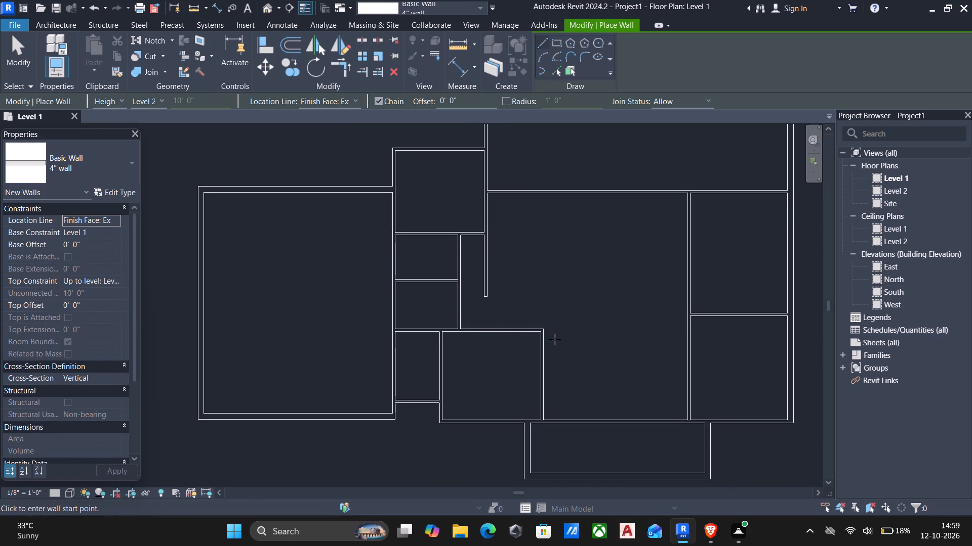
middle_click_drag(579, 384, 560, 351)
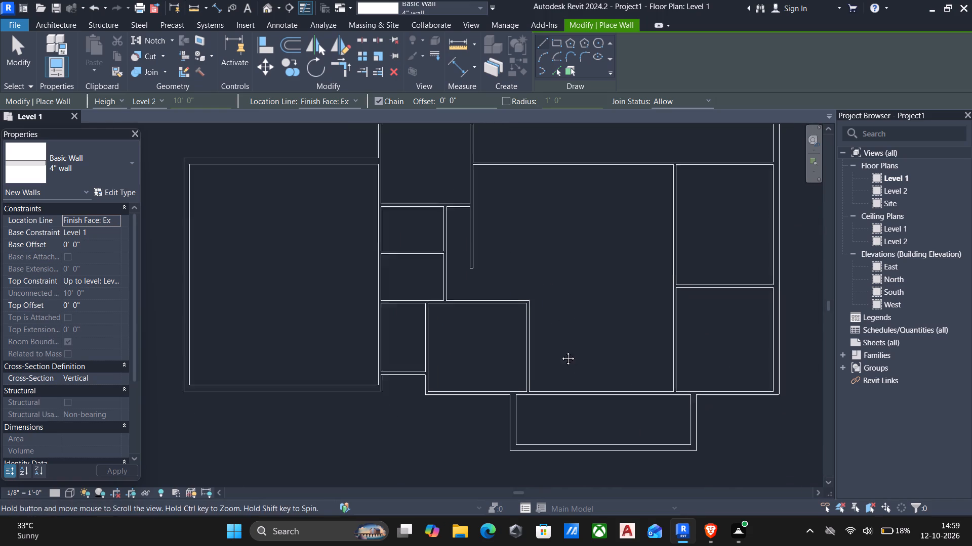
middle_click_drag(560, 351, 553, 341)
middle_click_drag(614, 368, 473, 365)
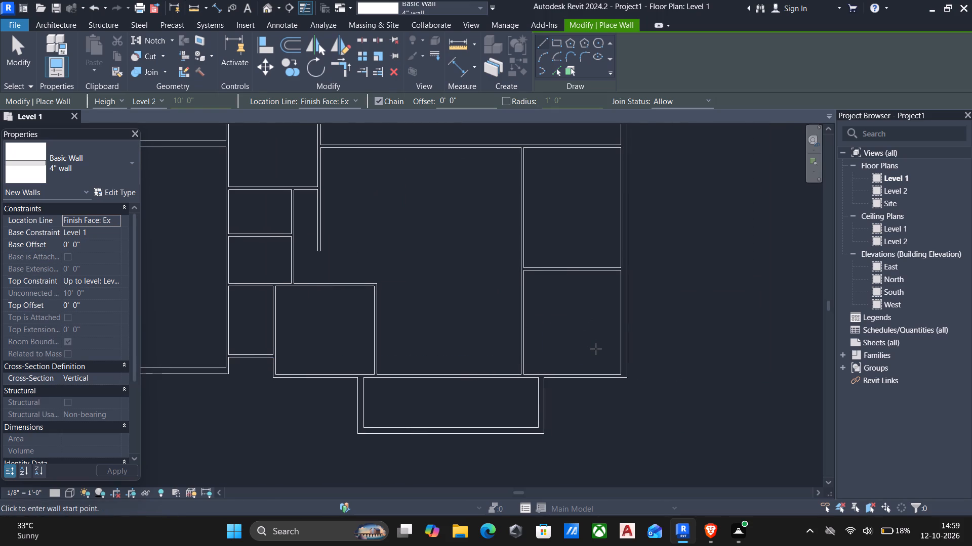
left_click_drag(472, 101, 145, 111)
key("5")
key("apostrophe")
type("8\"")
scroll(532, 365, "up", 5)
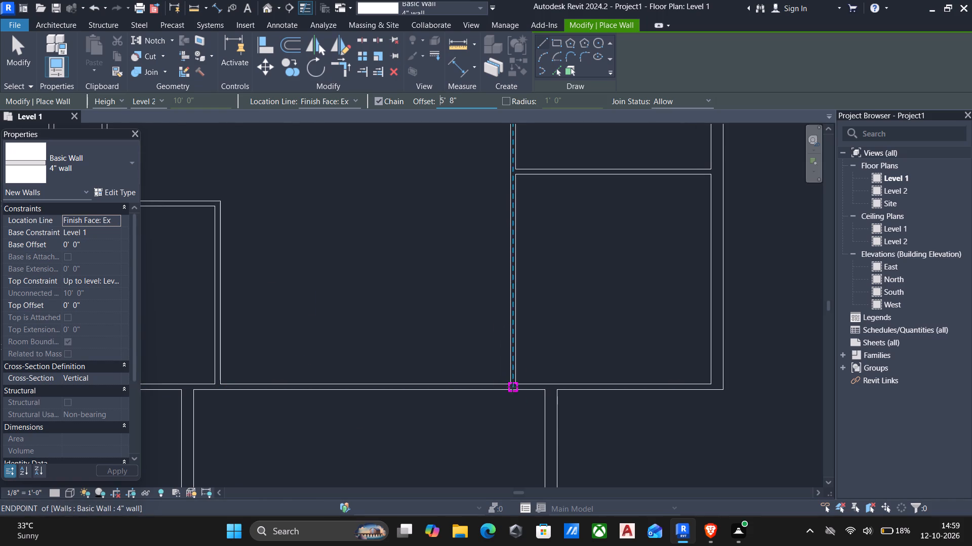
left_click(515, 386)
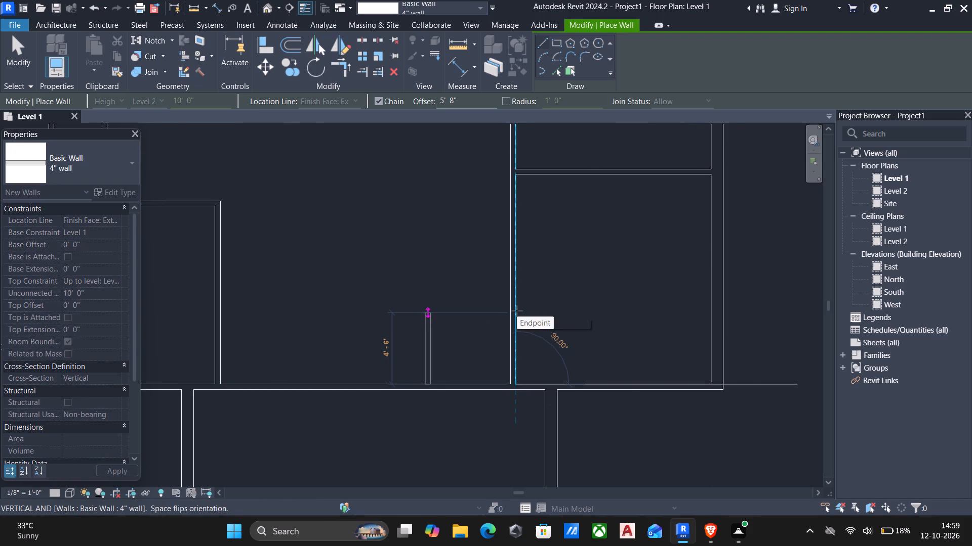
key("space")
left_click(517, 311)
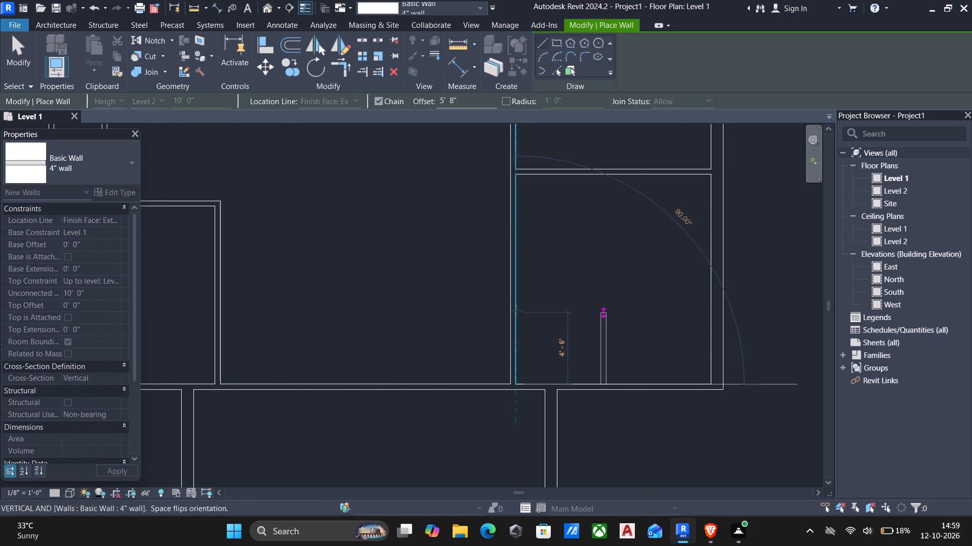
key("Escape")
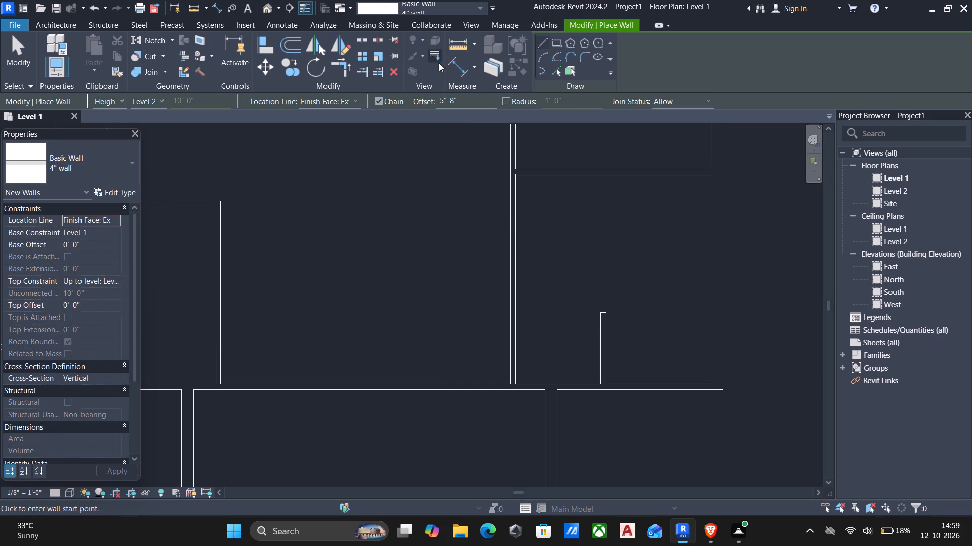
Draw a 4" wall offset 8'-11" north of the southeastern room's southern wall, from its western partition east to the stub wall's line.
left_click_drag(469, 100, 409, 112)
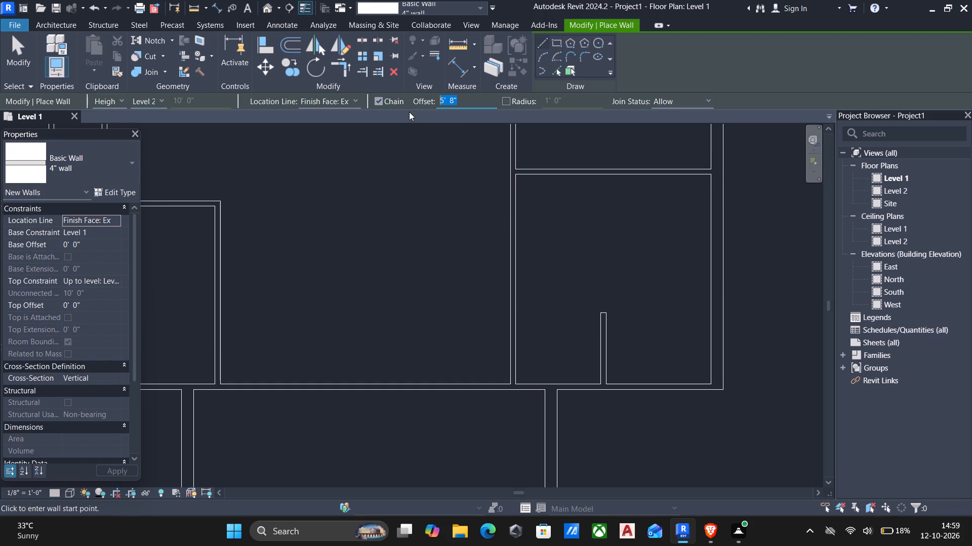
type("8'11\"")
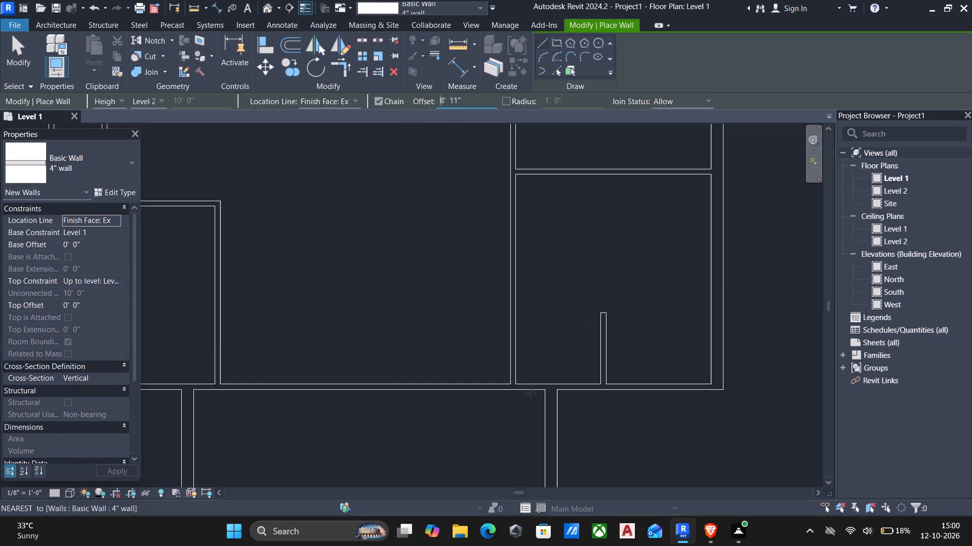
scroll(503, 394, "up", 4)
left_click(525, 377)
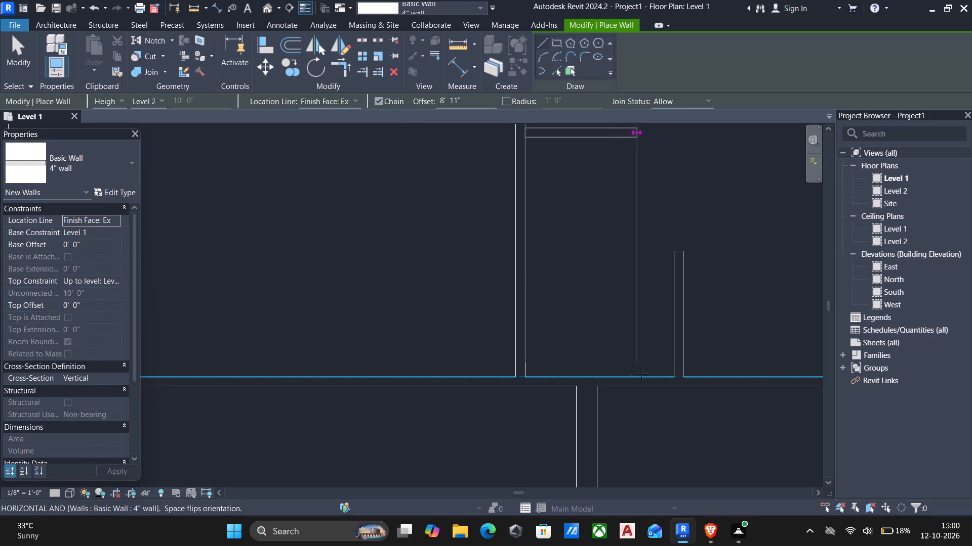
left_click(670, 376)
key("Escape")
scroll(471, 306, "down", 4)
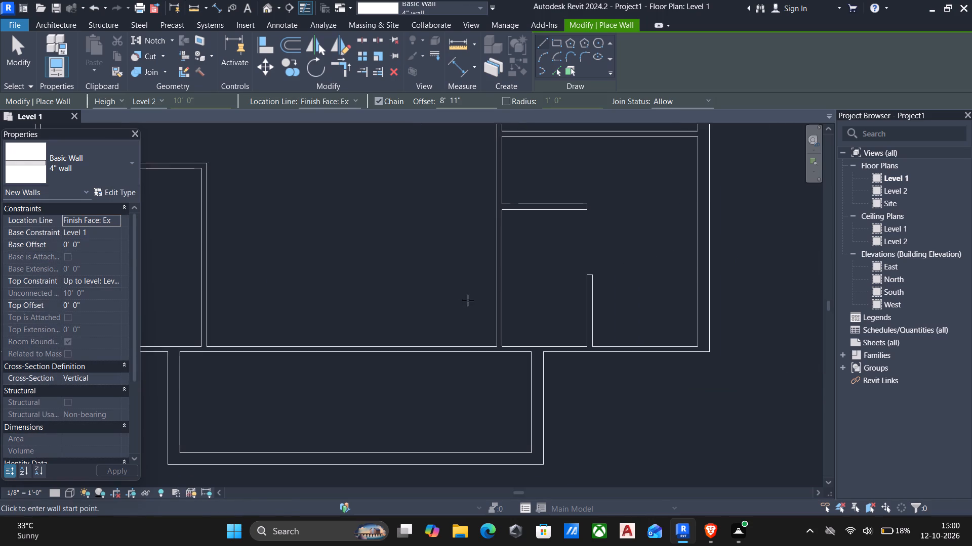
middle_click_drag(455, 286, 440, 372)
key("Escape")
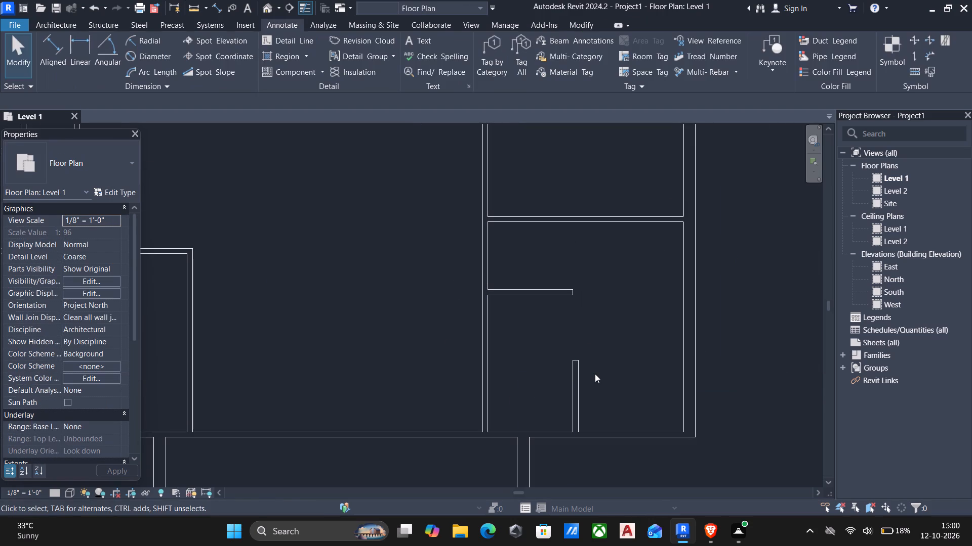
Trim the southeastern room's vertical stub wall and the new horizontal wall into a corner, enclosing a small room.
key("t")
key("r")
left_click(575, 389)
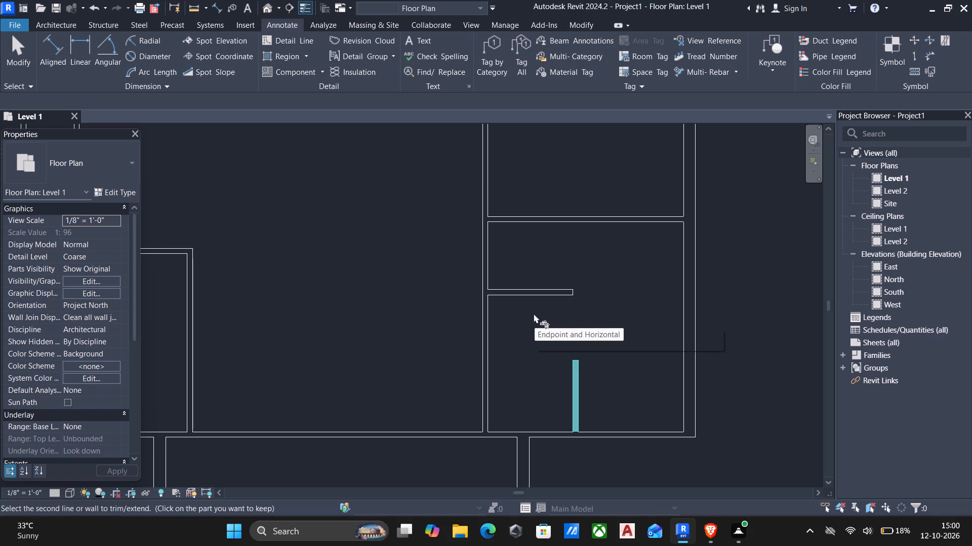
left_click(516, 295)
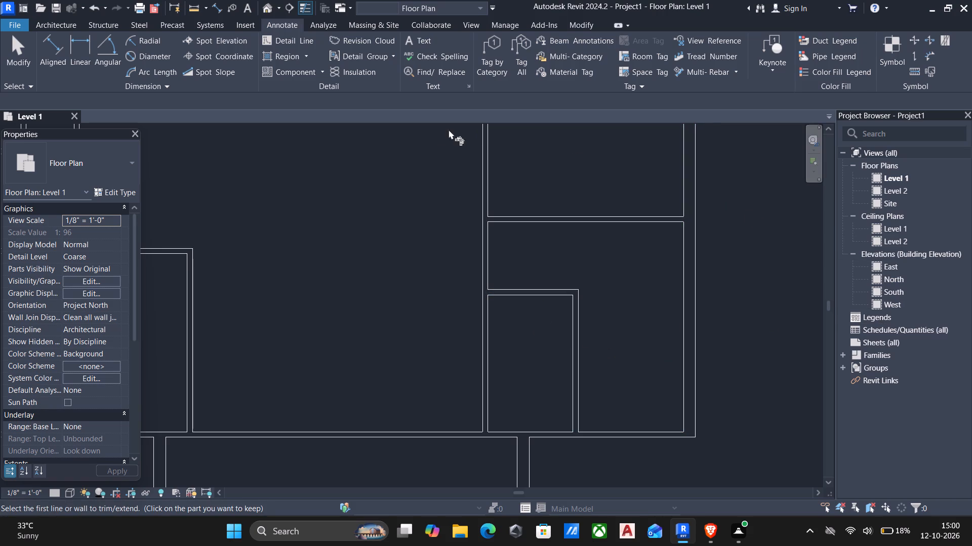
key("Escape")
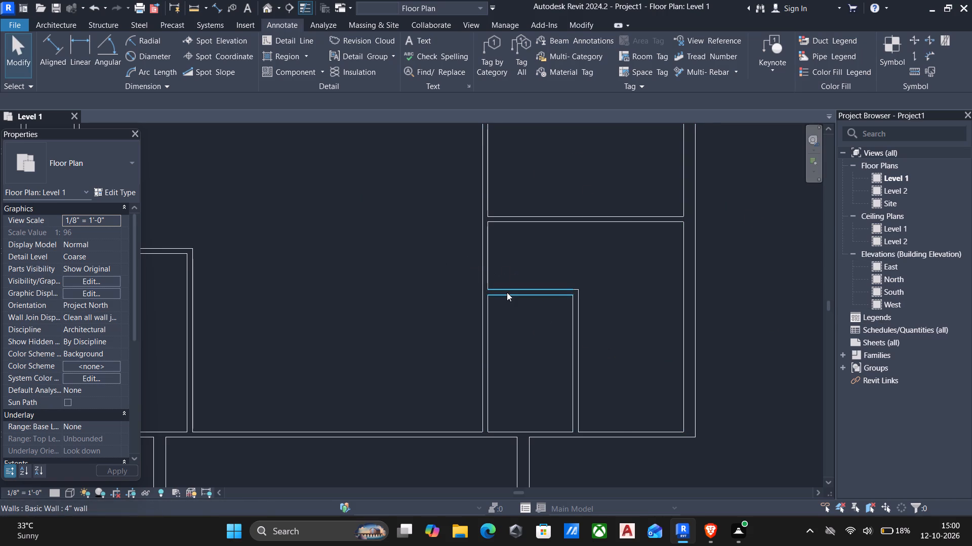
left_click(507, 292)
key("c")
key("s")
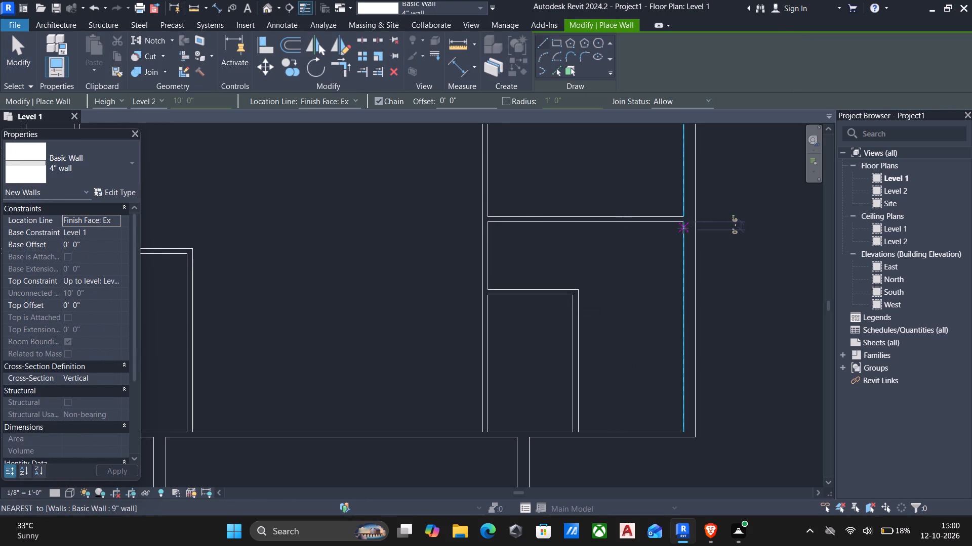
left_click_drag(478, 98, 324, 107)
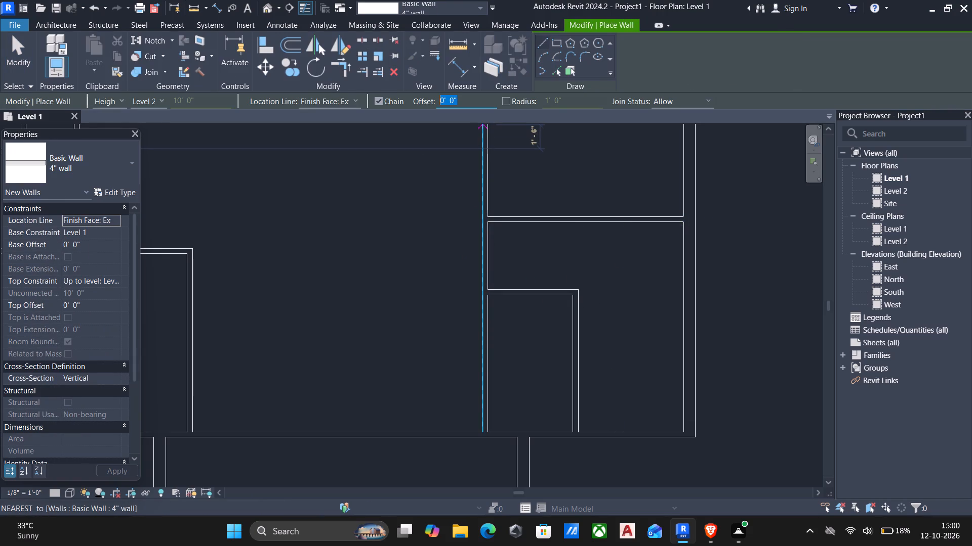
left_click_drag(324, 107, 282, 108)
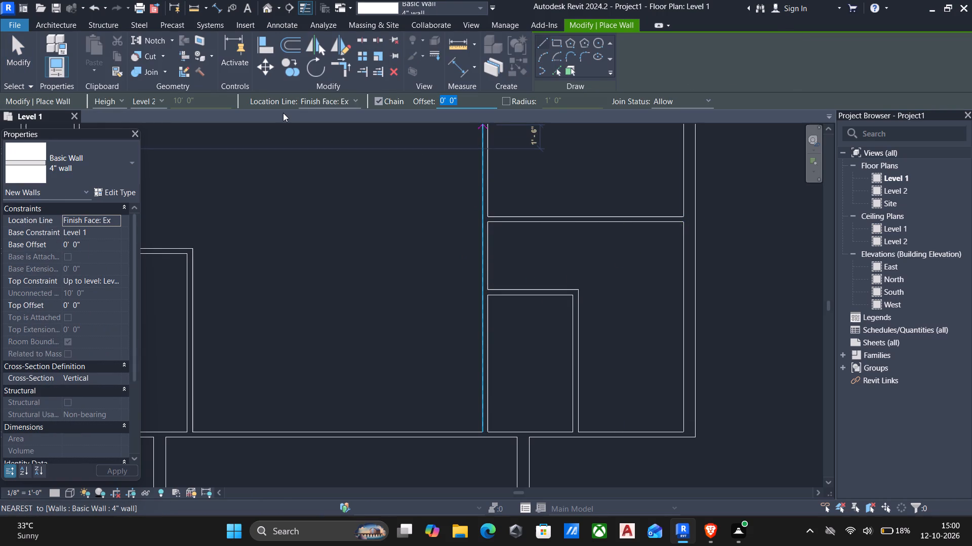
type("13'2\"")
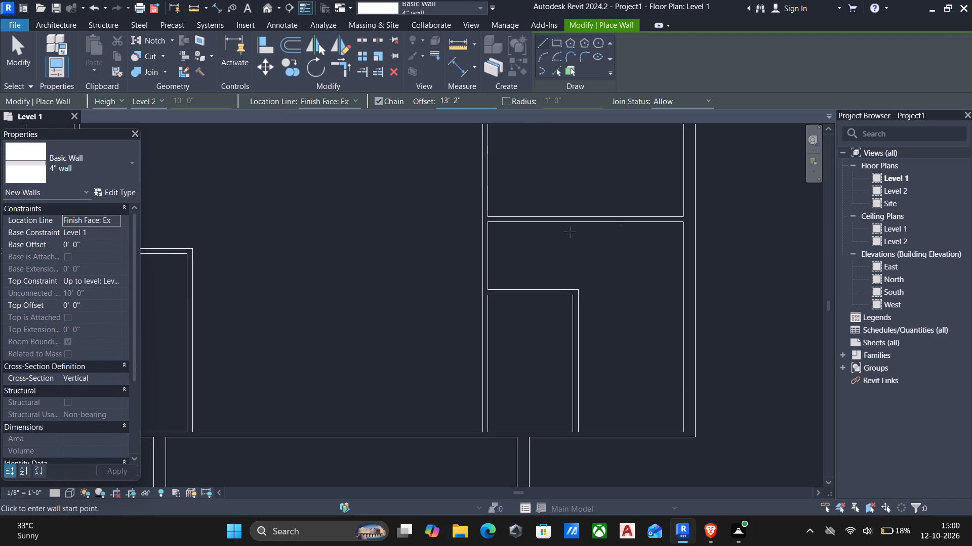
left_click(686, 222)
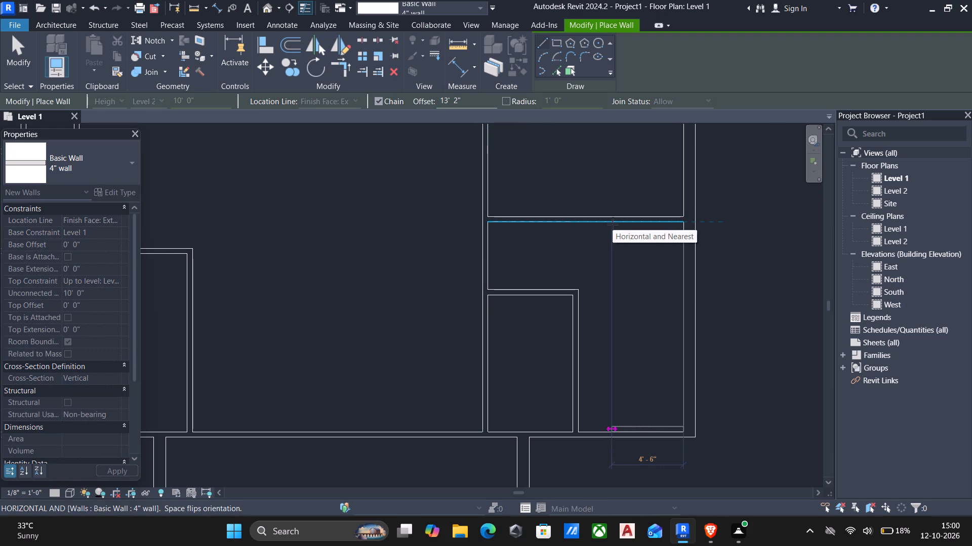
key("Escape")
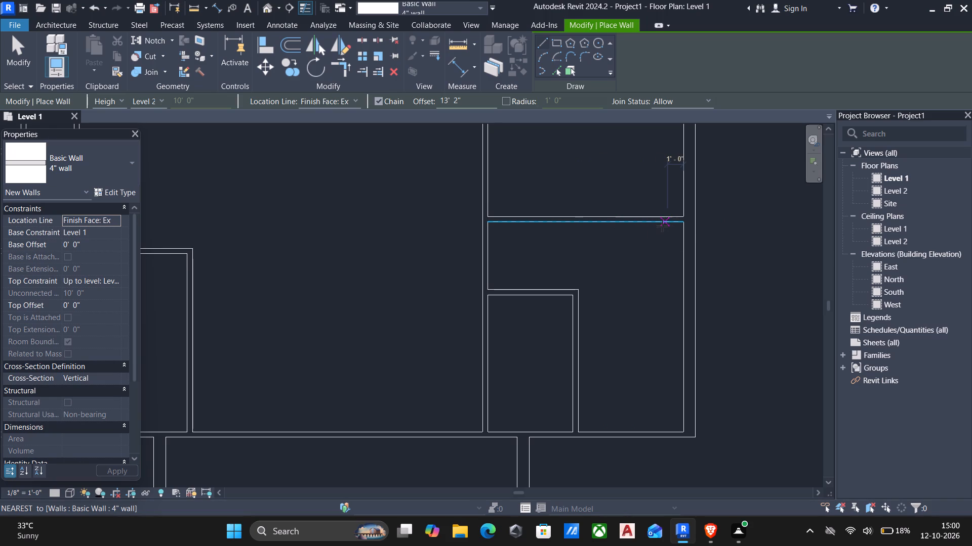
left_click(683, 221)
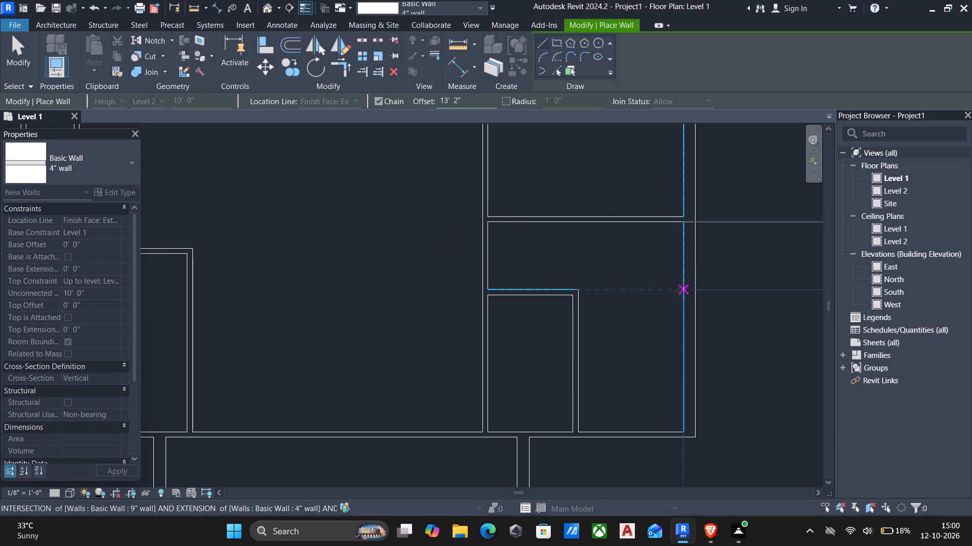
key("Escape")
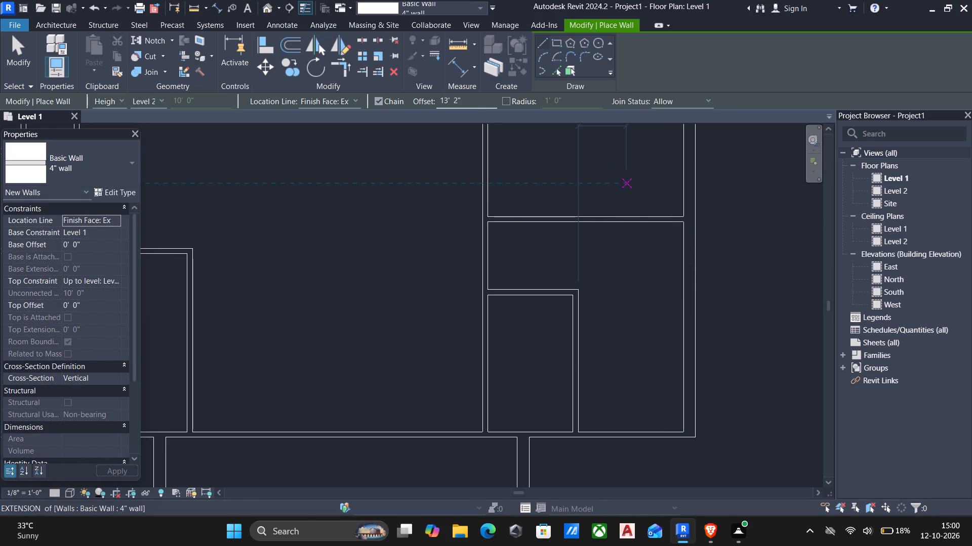
Draw a 4" wall offset 6'-4" west of the southeastern room's eastern wall, from its northern wall about 4'-3" south.
left_click_drag(473, 99, 298, 95)
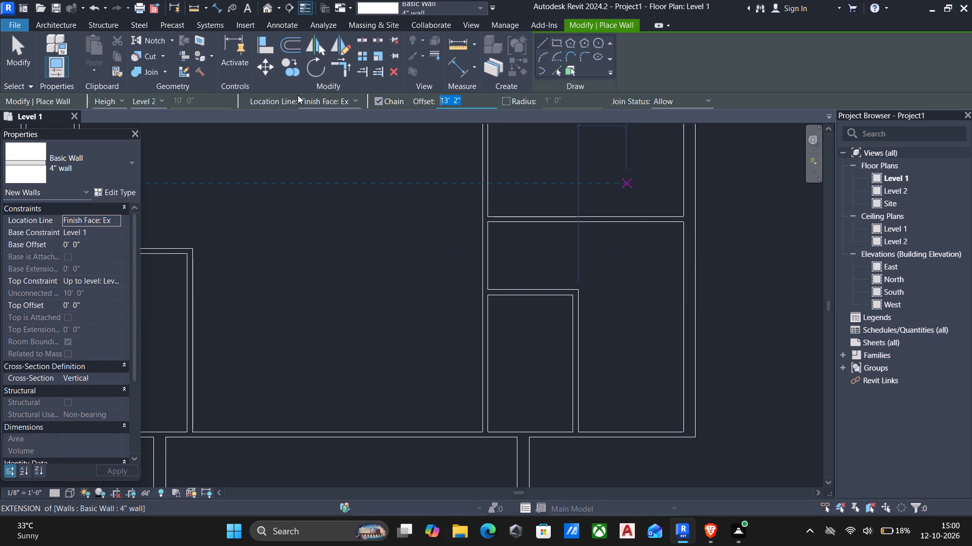
type("6'4\"")
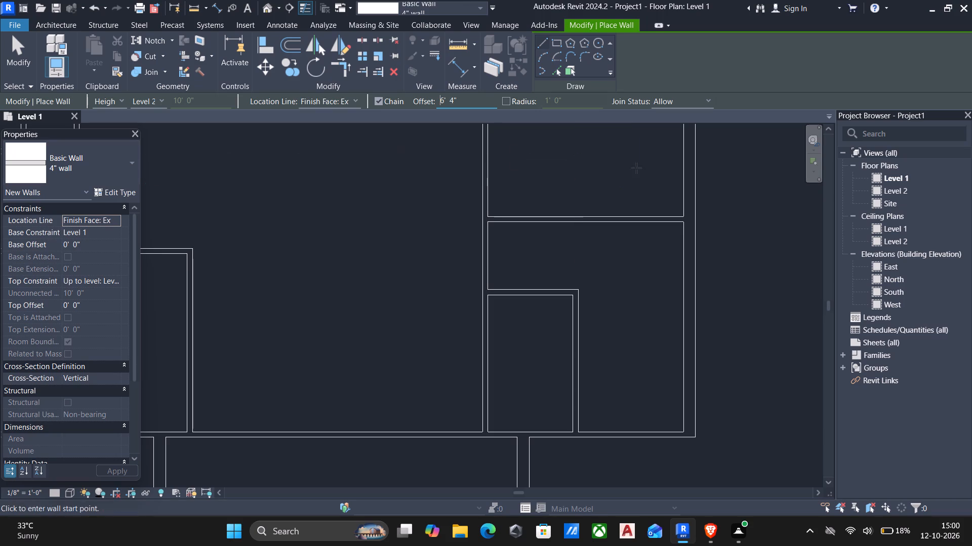
left_click(683, 225)
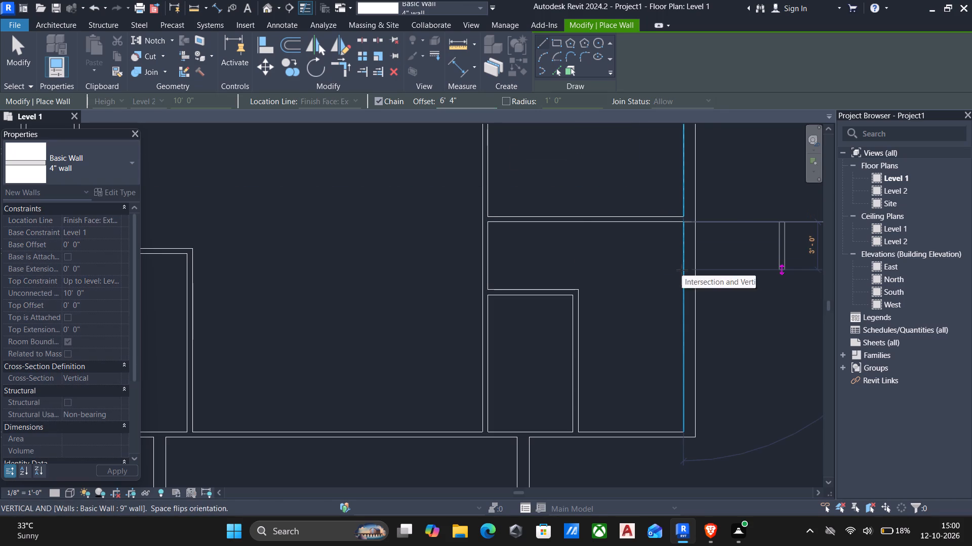
key("space")
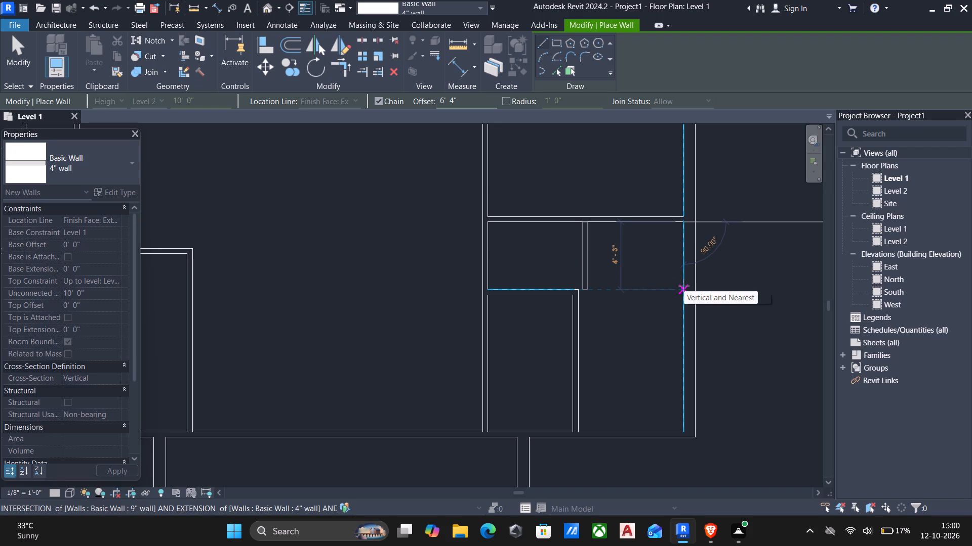
left_click(684, 286)
key("Escape")
key("Escape")
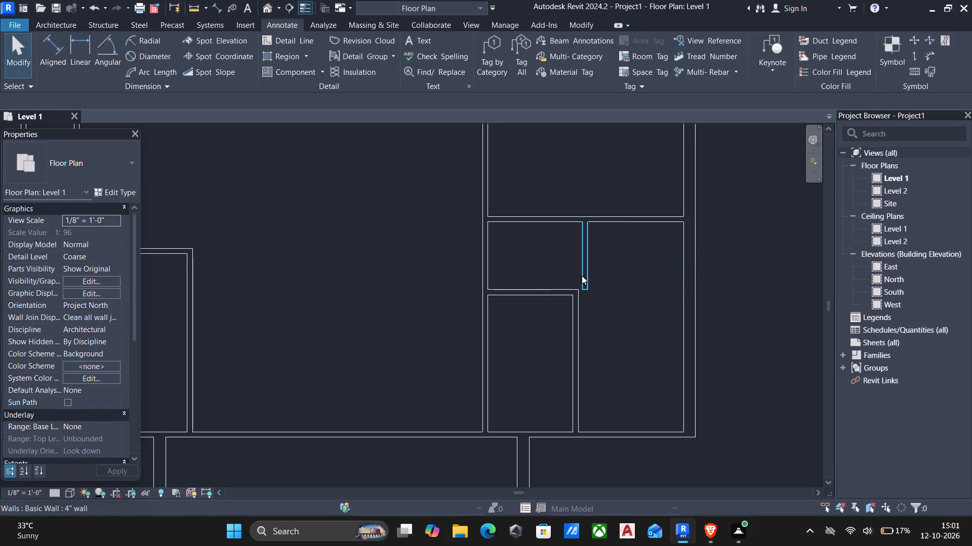
Flip the new 4" vertical wall and the small southern room's eastern 4" wall to their opposite sides.
left_click(583, 275)
key("space")
key("Escape")
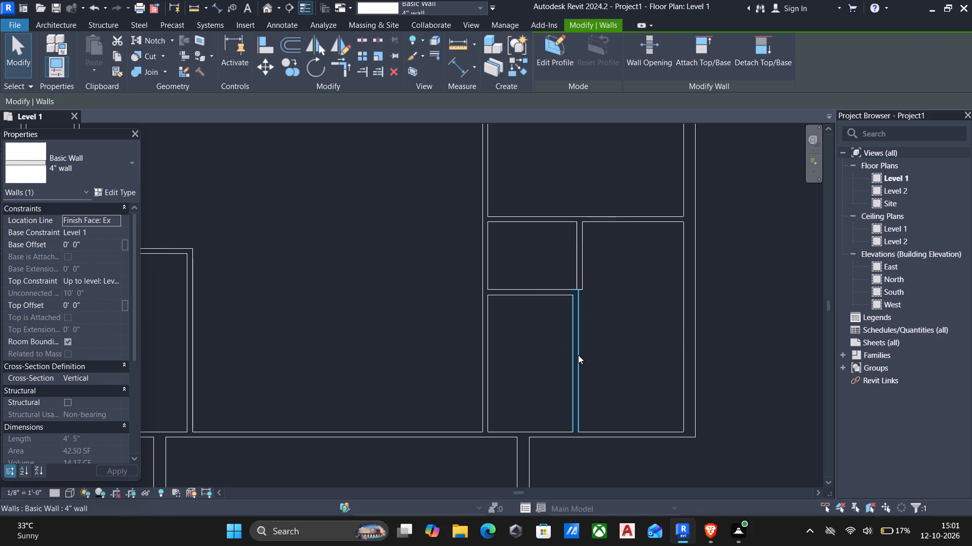
left_click(578, 355)
key("space")
key("Escape")
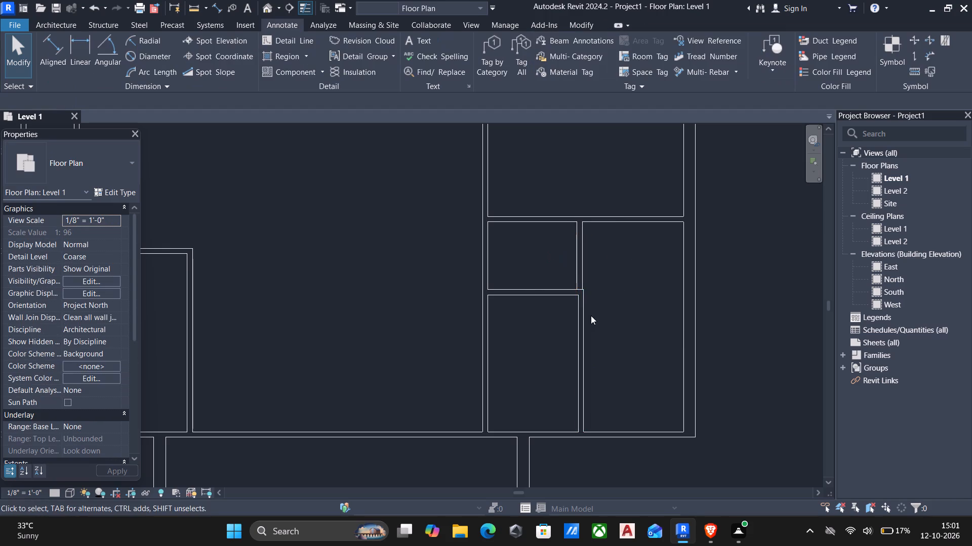
Nudge the short vertical wall above the small southern room west by two increments.
scroll(565, 276, "up", 5)
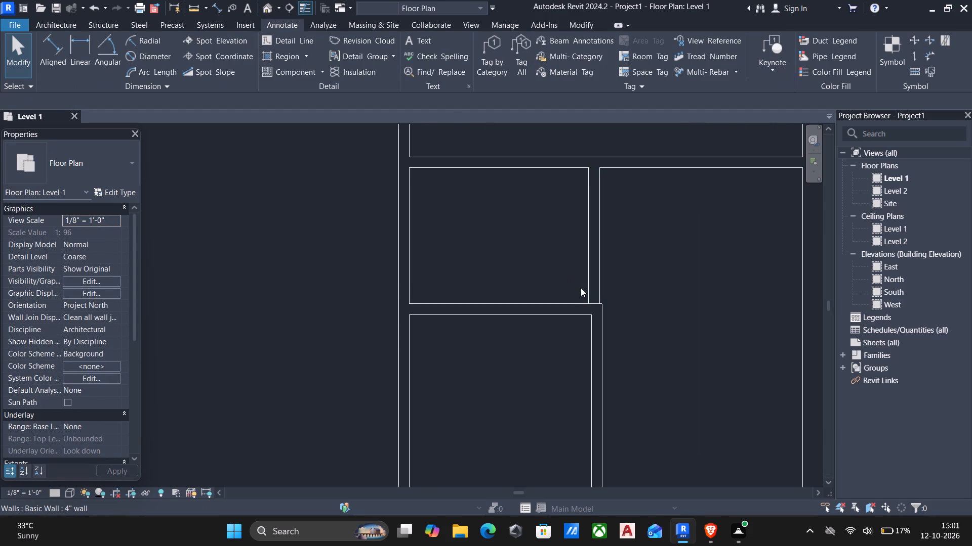
left_click(592, 286)
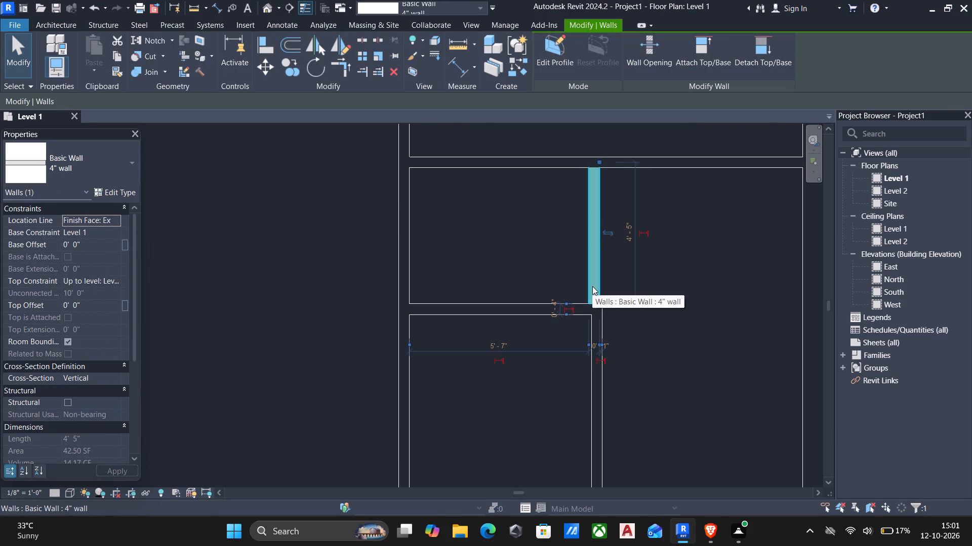
key("Left")
key("Left")
key("Escape")
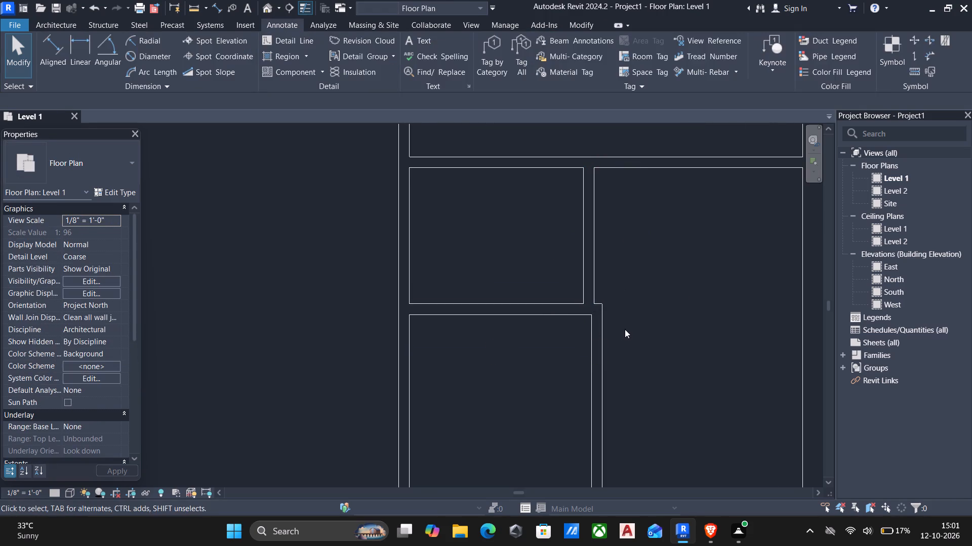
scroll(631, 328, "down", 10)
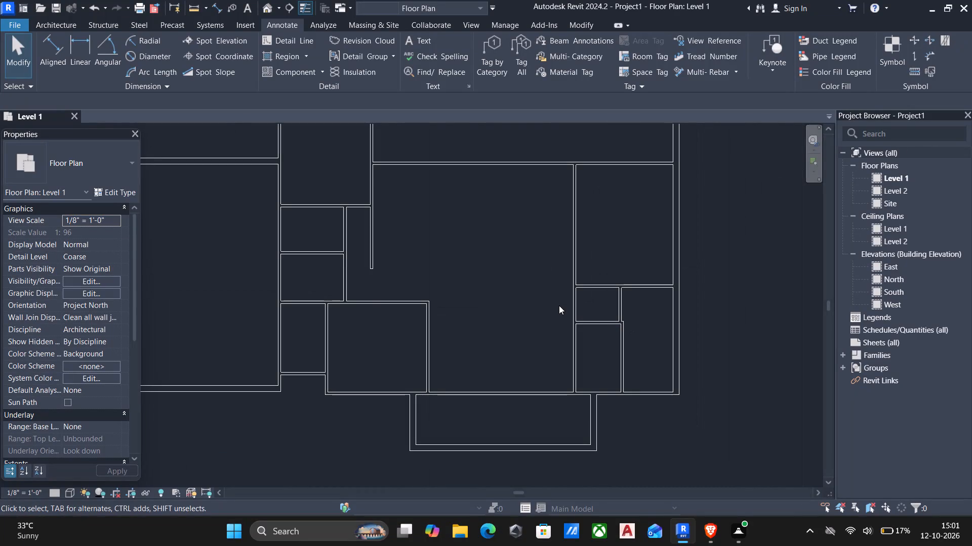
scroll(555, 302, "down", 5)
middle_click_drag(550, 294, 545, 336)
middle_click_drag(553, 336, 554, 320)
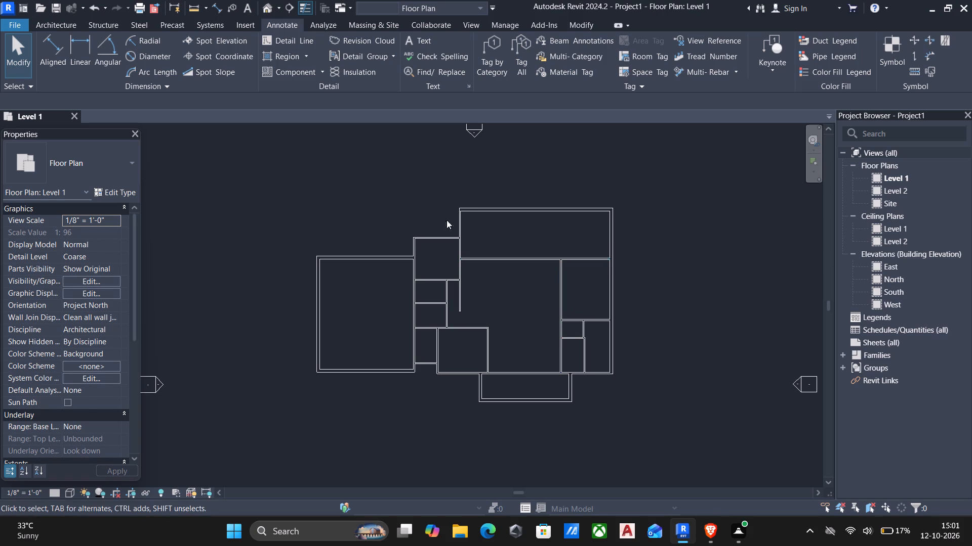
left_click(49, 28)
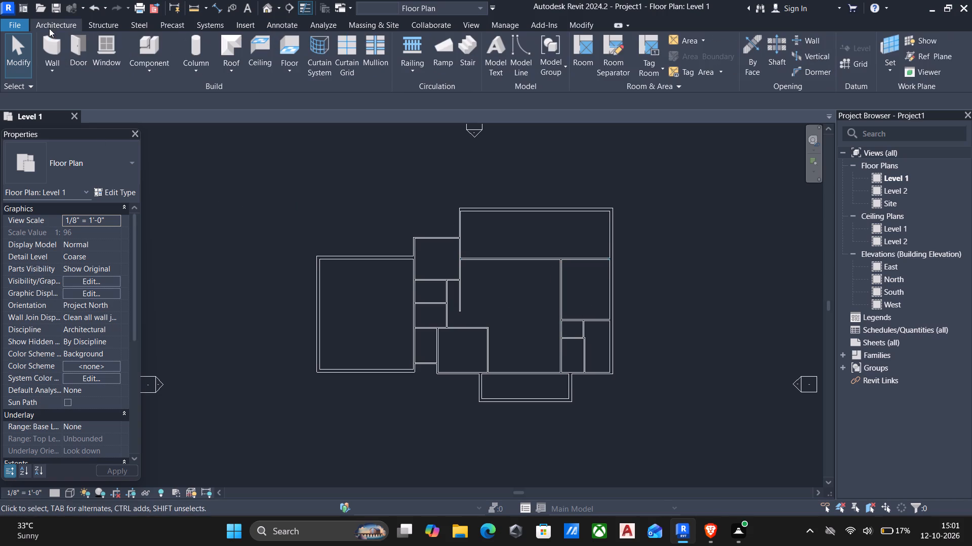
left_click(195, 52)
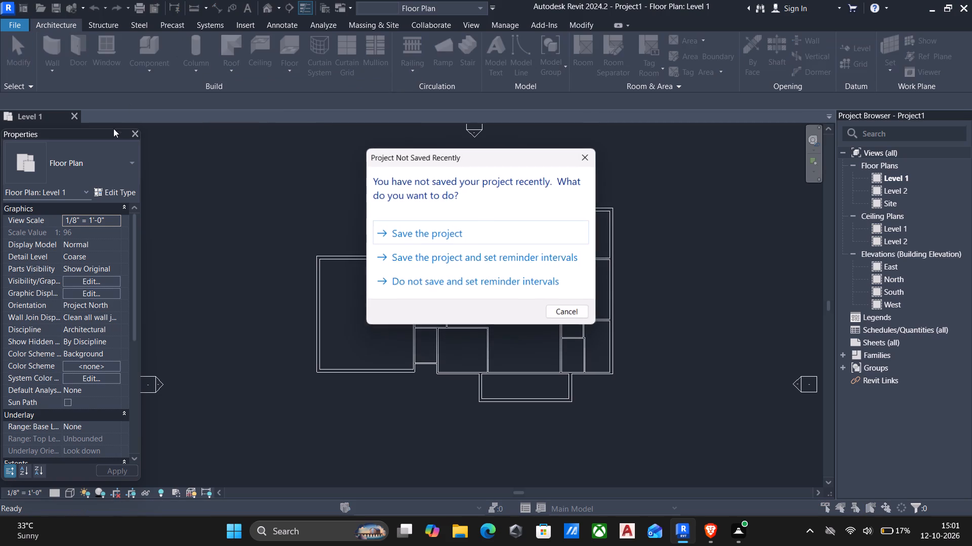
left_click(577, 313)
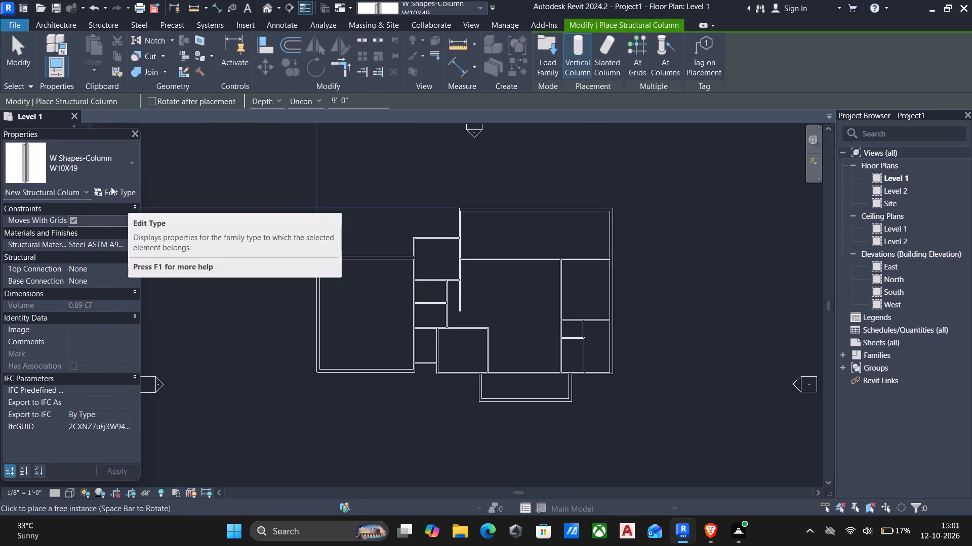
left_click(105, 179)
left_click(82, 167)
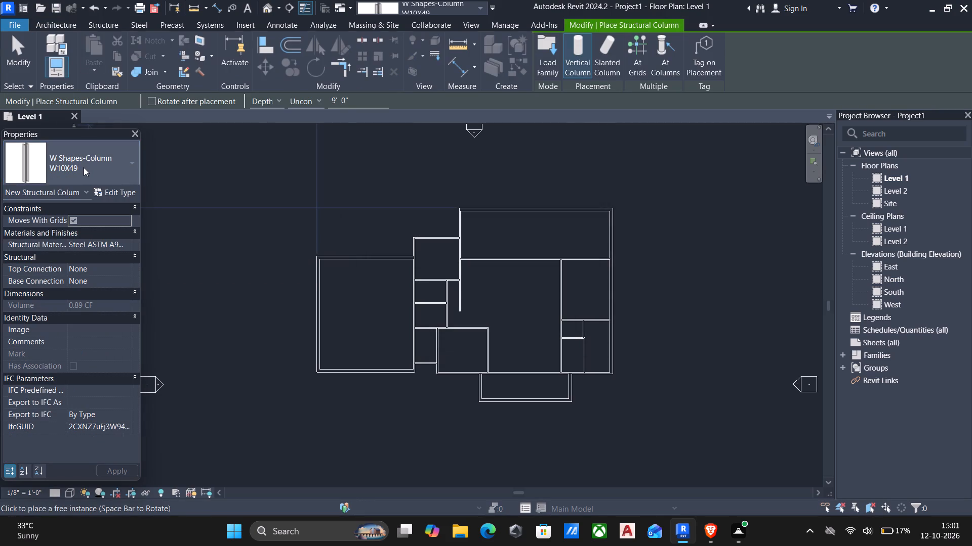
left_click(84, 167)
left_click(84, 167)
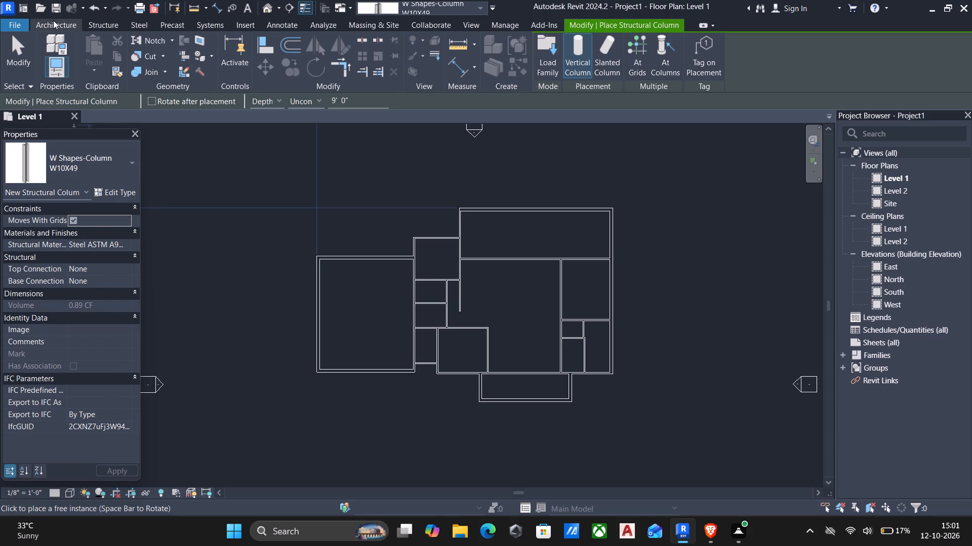
Start an architectural column and duplicate the Rectangular Column 24" x 24" type as 9" x 12".
left_click(55, 28)
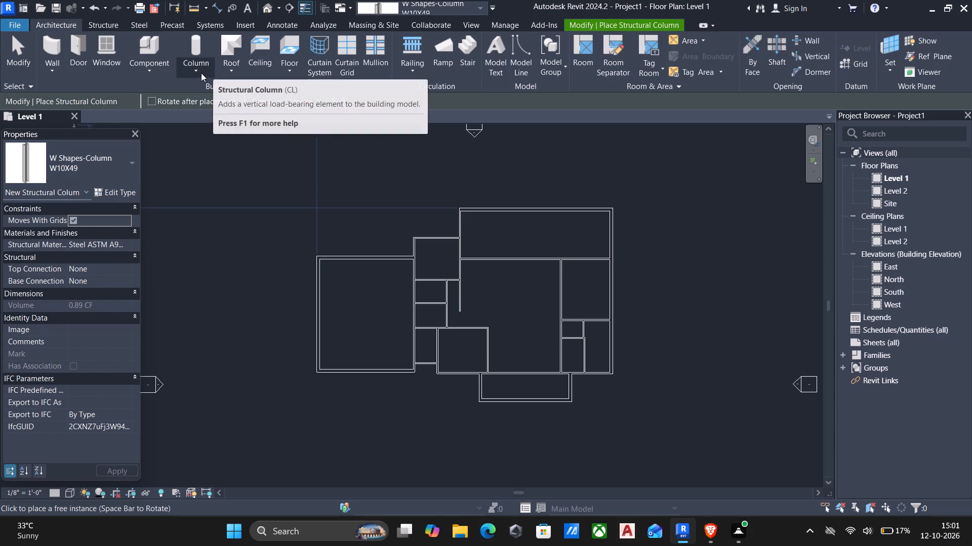
left_click(199, 74)
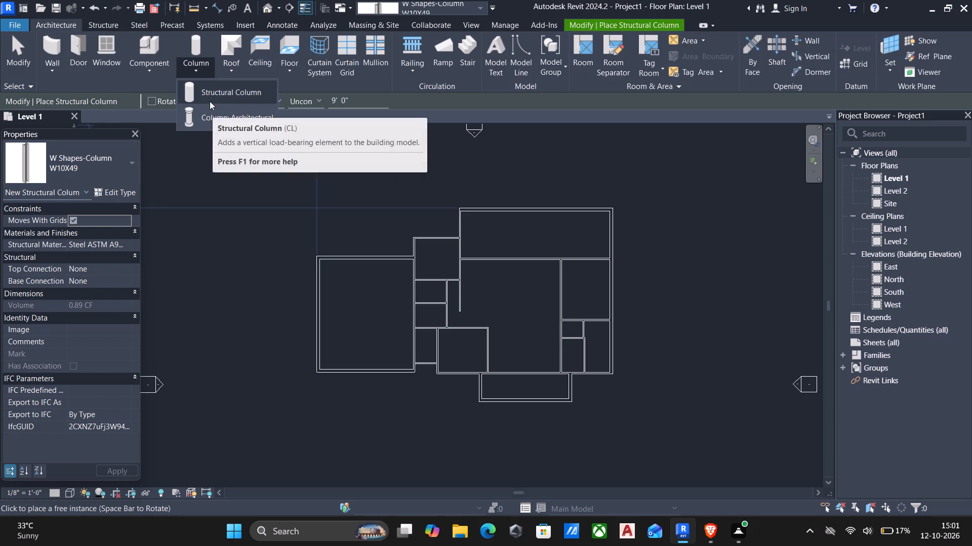
left_click(218, 116)
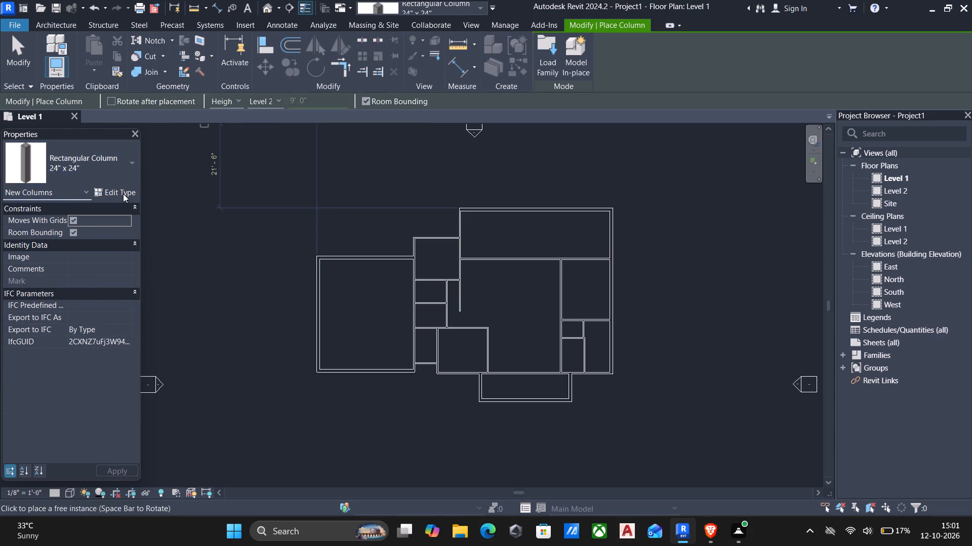
left_click(123, 194)
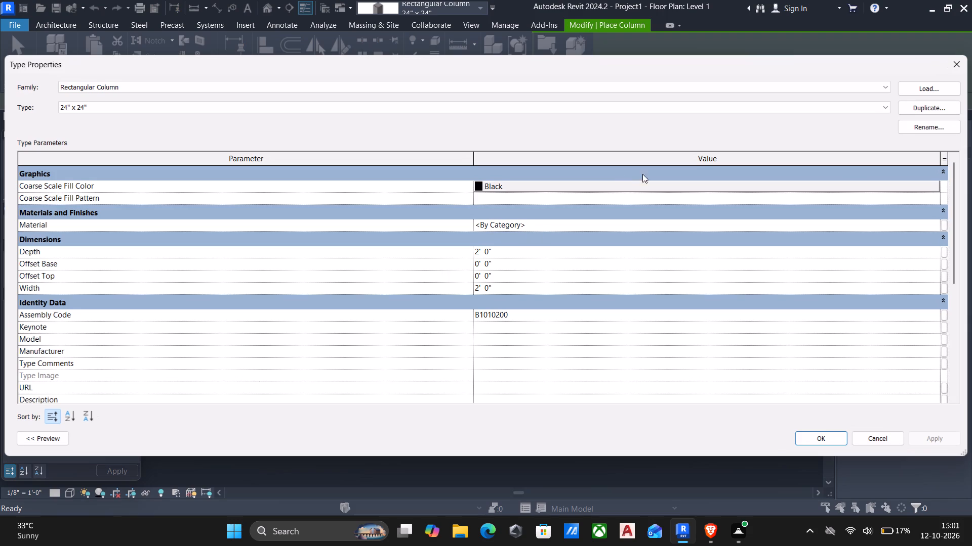
left_click(919, 107)
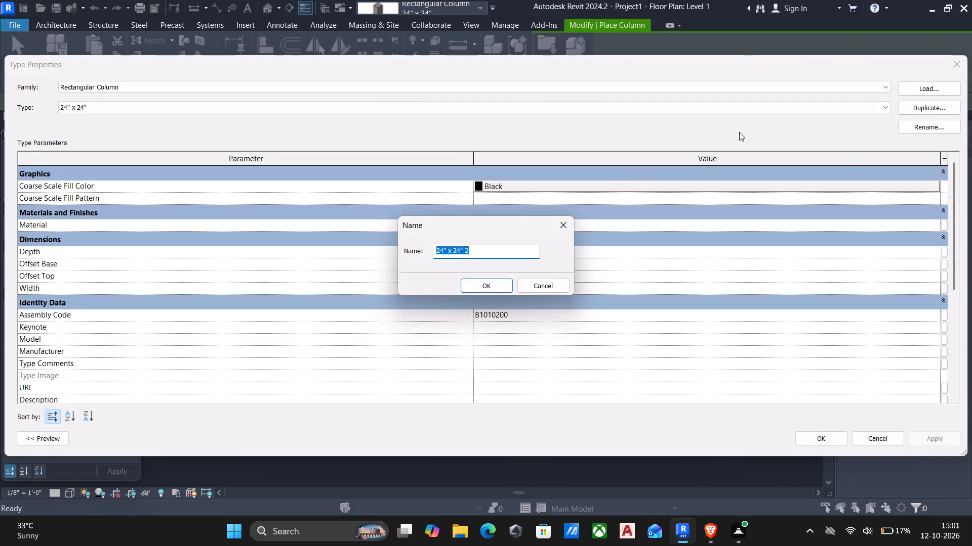
key("BackSpace")
key("3")
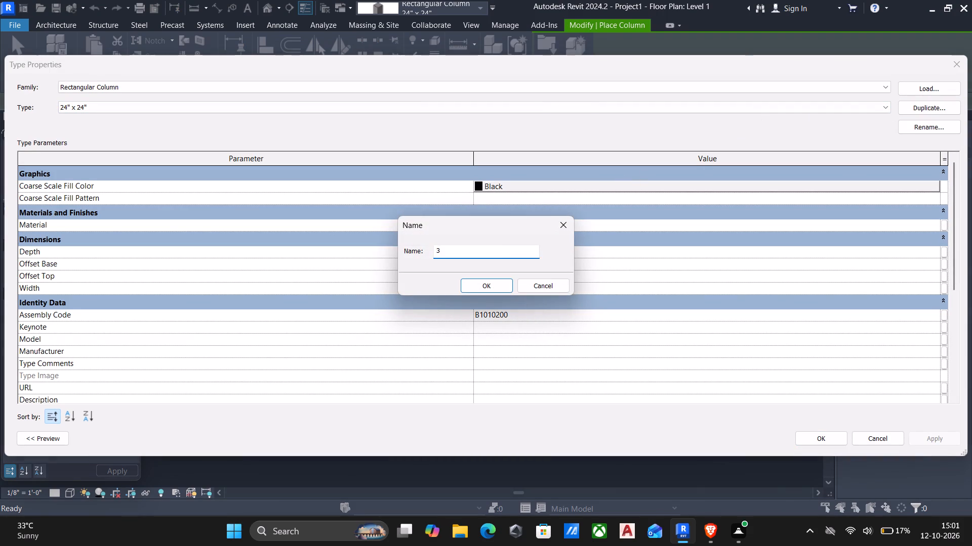
key("BackSpace")
type("9\" x")
key("space")
type("12\"")
left_click(475, 286)
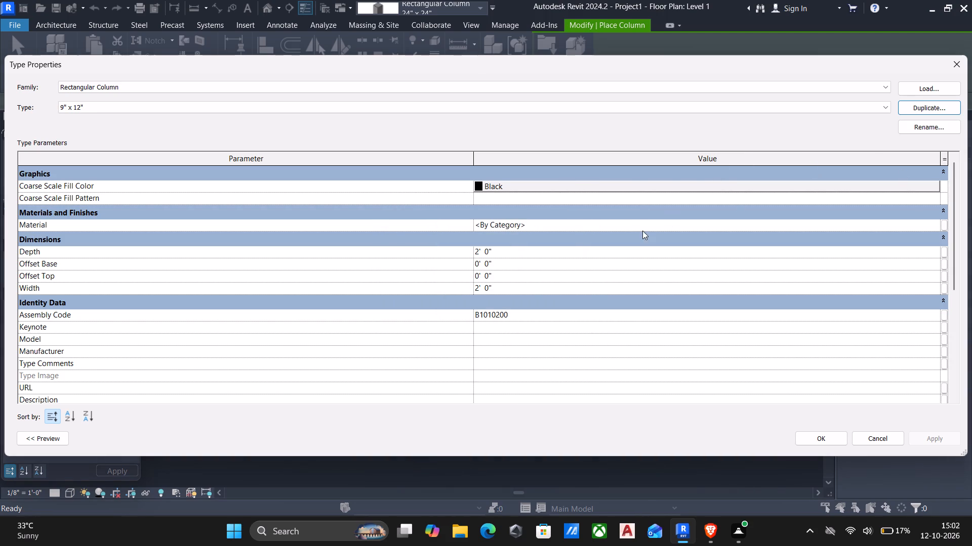
Set the 9" x 12" column type's depth to 9" and width to 12" and apply the type properties.
left_click(552, 254)
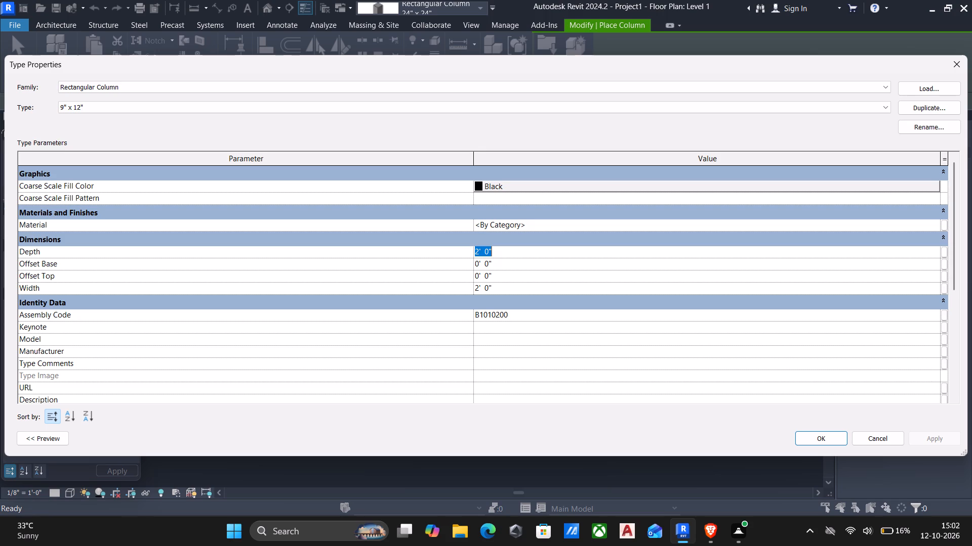
left_click(539, 251)
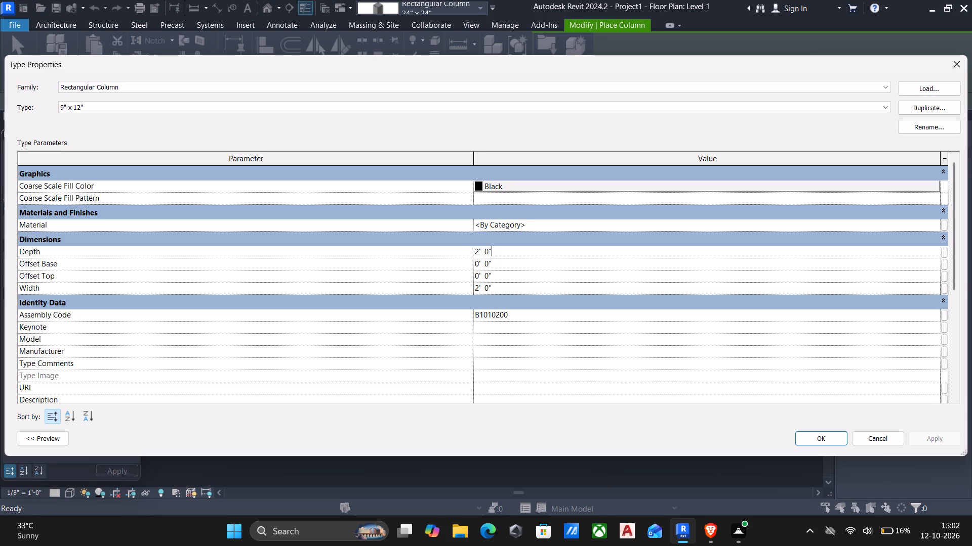
left_click(539, 251)
left_click_drag(539, 251, 447, 249)
type("9\"")
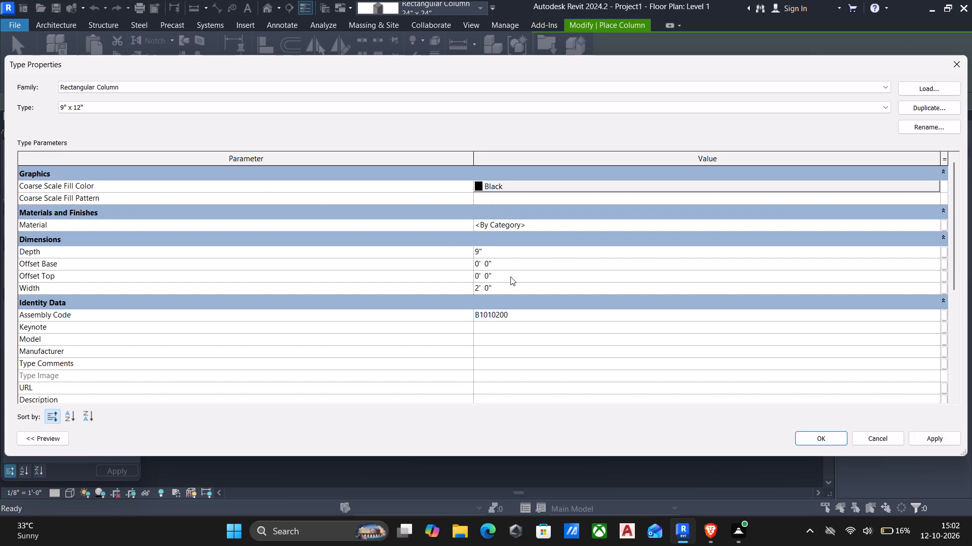
left_click(536, 287)
type("12\"")
key("Return")
left_click(941, 441)
left_click(819, 440)
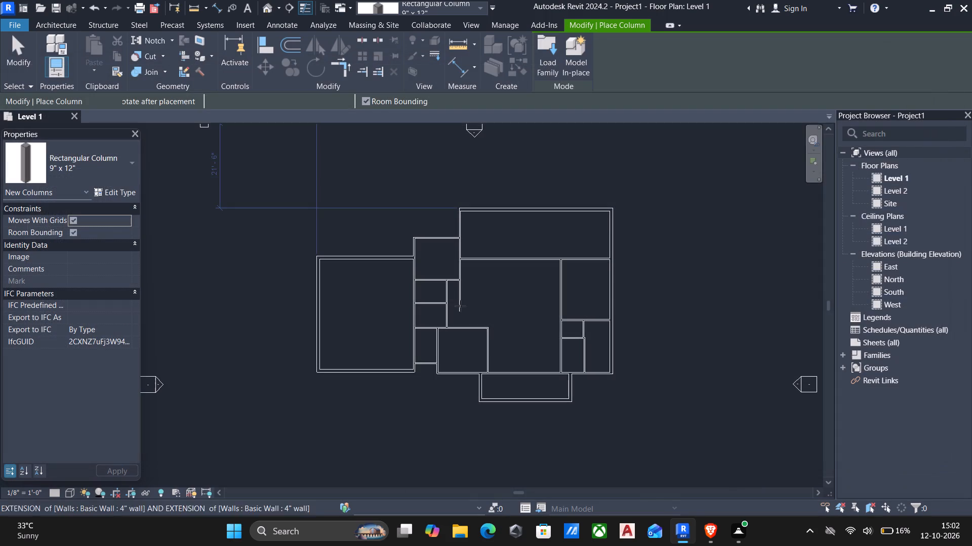
Place a 9" x 12" column in the outer northwest corner of the large northern room and unjoin it from the wall.
scroll(458, 216, "up", 11)
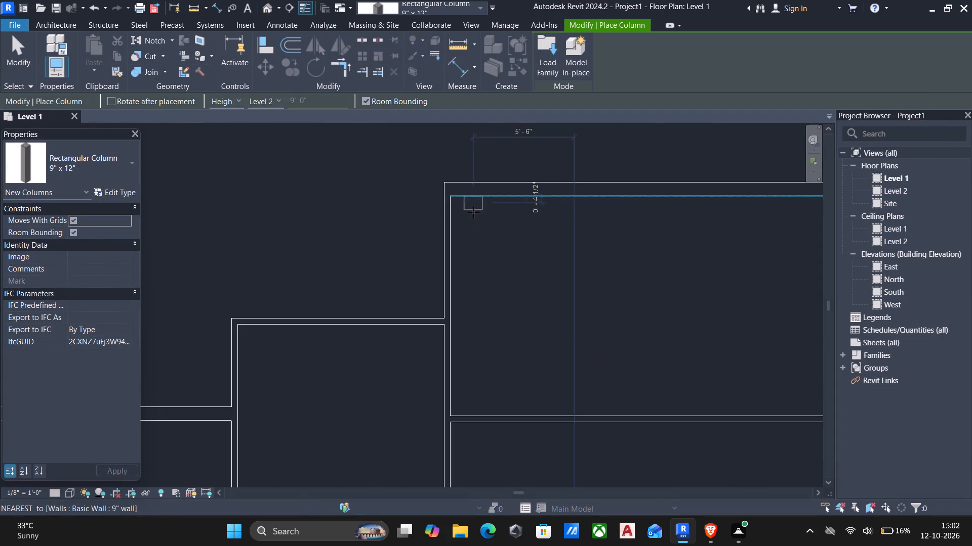
scroll(432, 197, "up", 4)
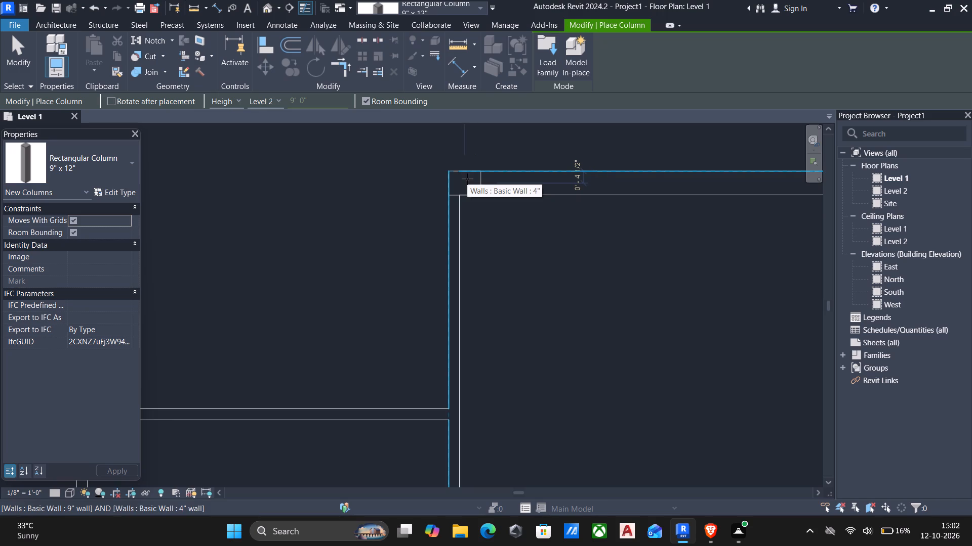
left_click(467, 179)
middle_click_drag(607, 191, 108, 202)
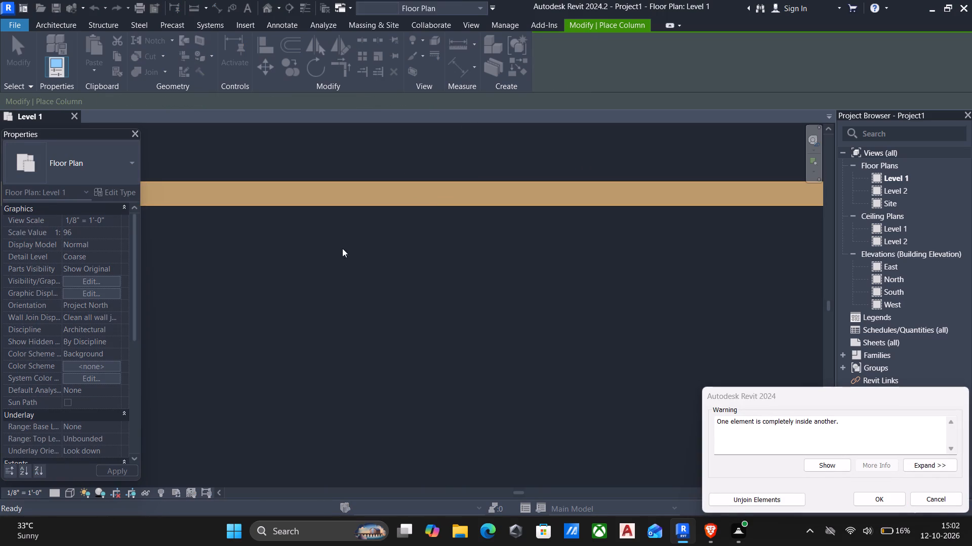
left_click(758, 498)
scroll(541, 316, "down", 4)
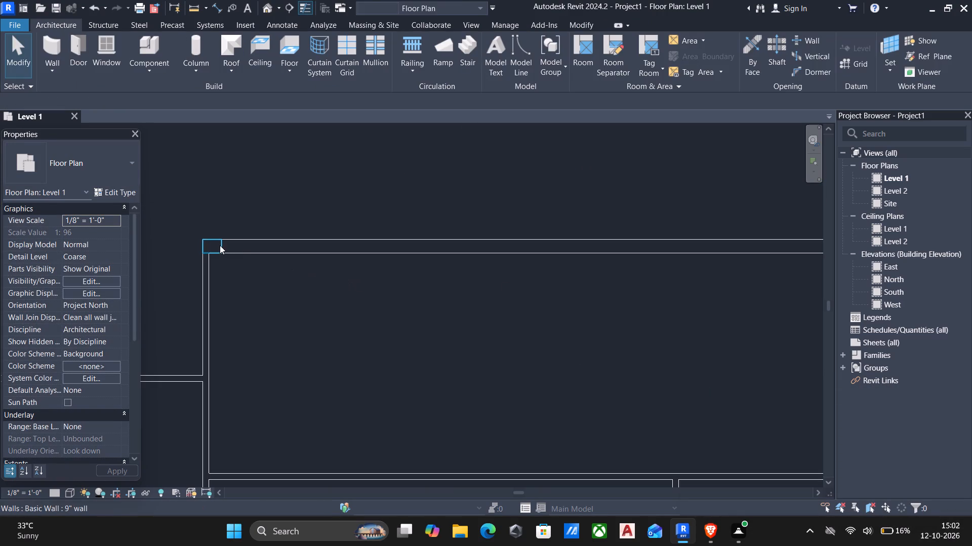
Place a matching 9" x 12" column in the outer northeast corner of the northern room and unjoin it from the wall.
left_click(220, 245)
type("cs")
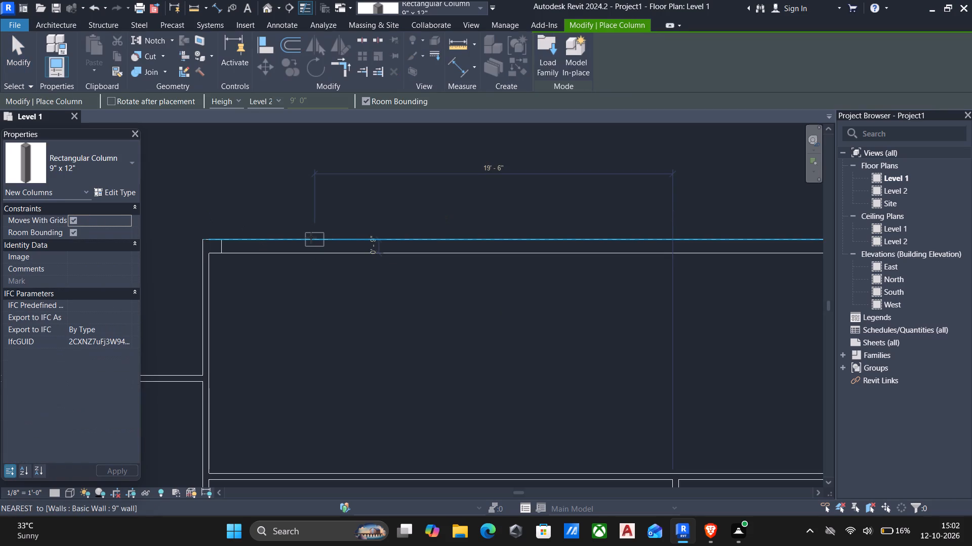
middle_click_drag(484, 244, 323, 247)
scroll(325, 249, "down", 2)
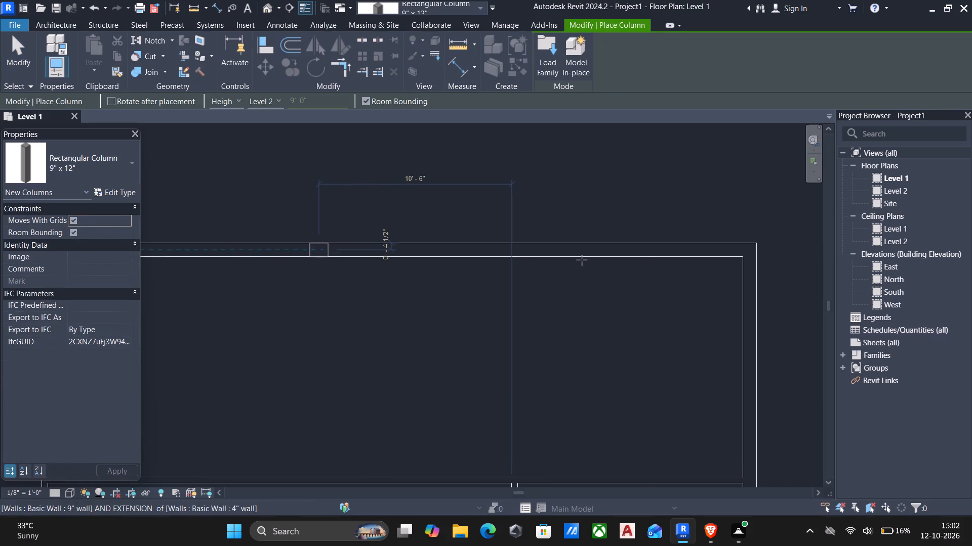
scroll(607, 254, "up", 4)
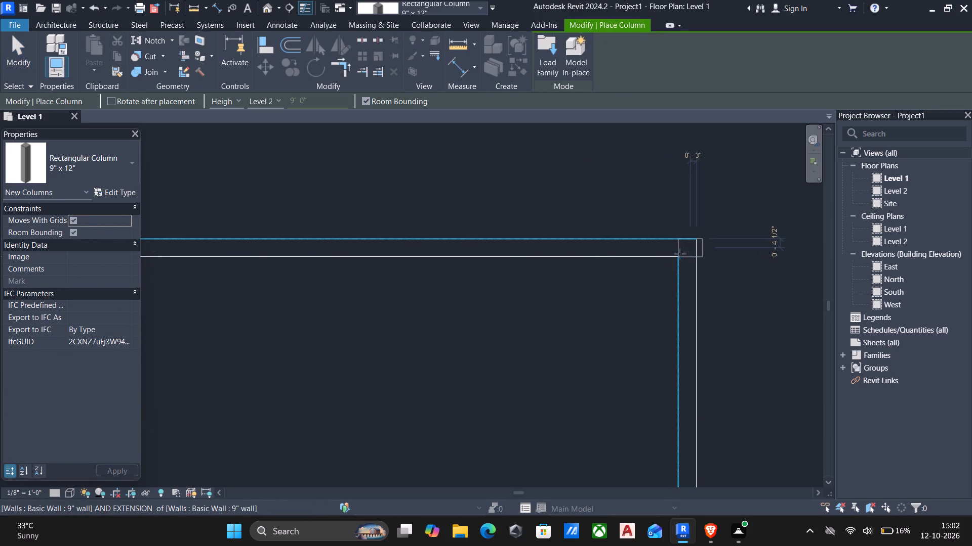
scroll(680, 254, "up", 4)
left_click(684, 244)
scroll(526, 270, "down", 5)
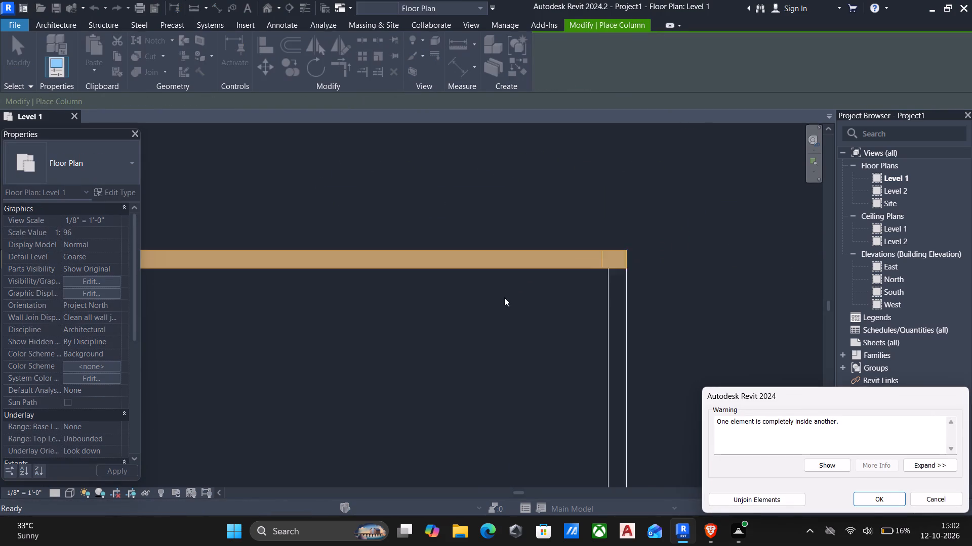
left_click(744, 498)
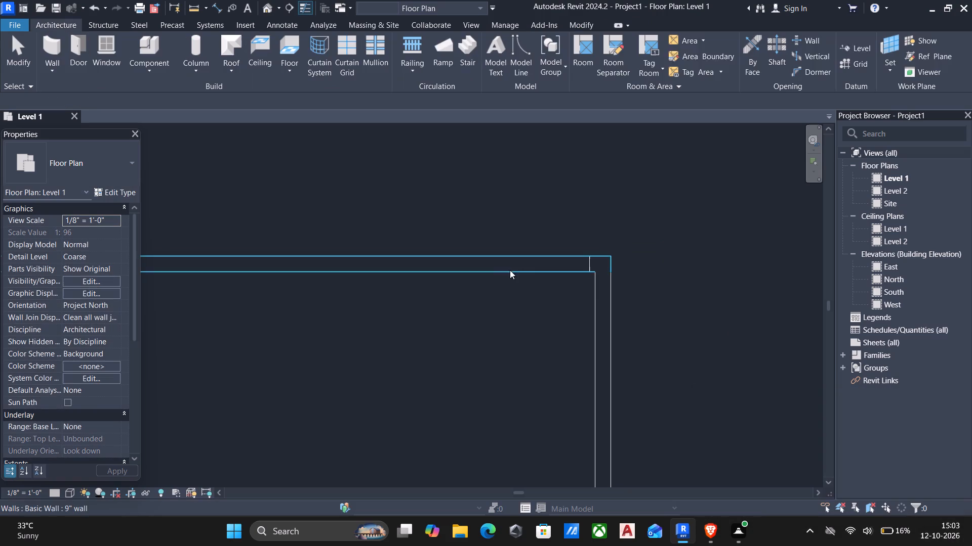
Place a matching column within the northern wall, about 17'-0" west of the 4" partition below, and unjoin it from the wall.
left_click(589, 261)
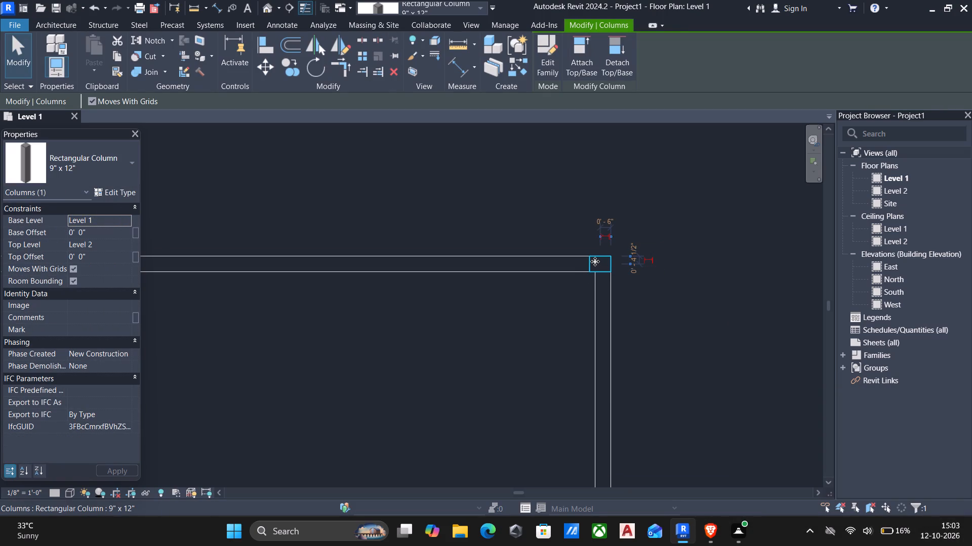
type("cs")
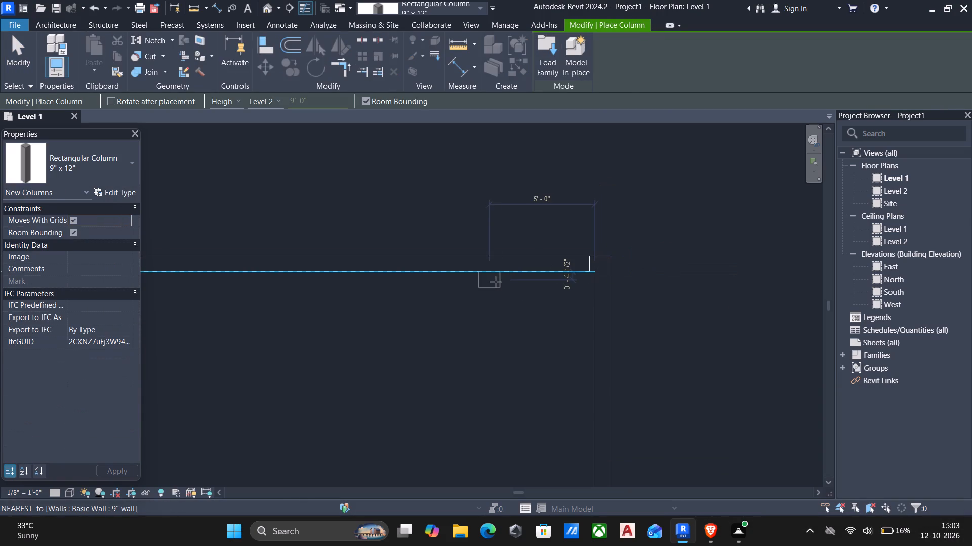
middle_click_drag(502, 278, 554, 260)
scroll(430, 288, "down", 4)
middle_click_drag(341, 287, 773, 234)
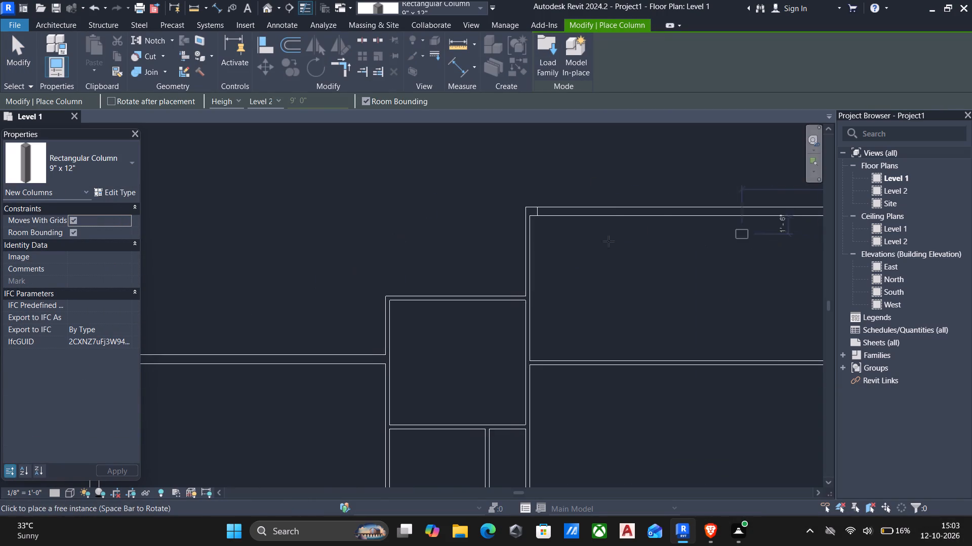
middle_click_drag(611, 242, 244, 319)
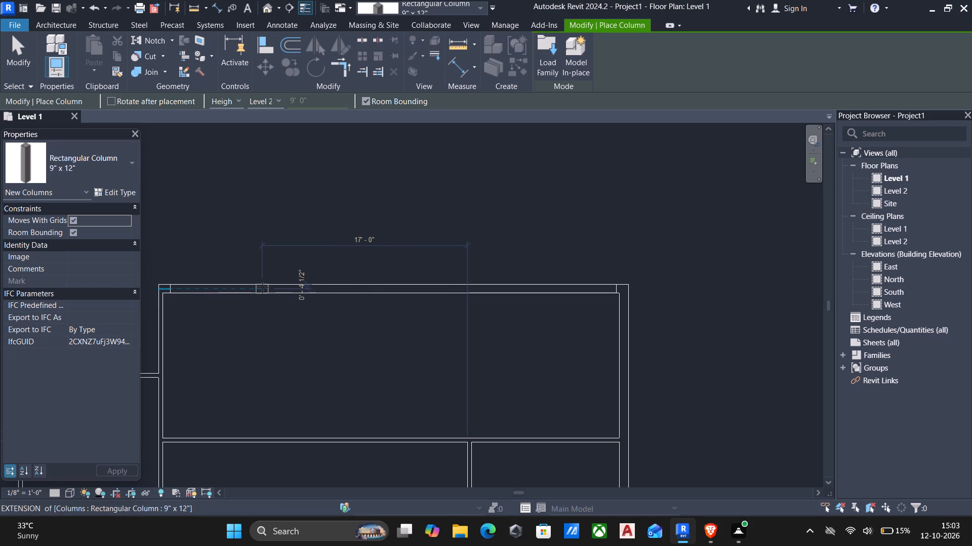
left_click(262, 287)
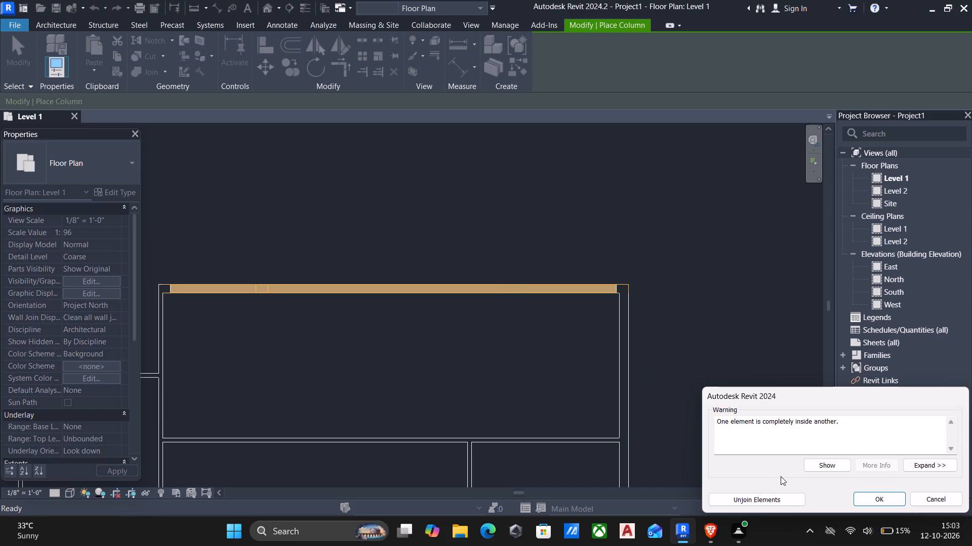
left_click(751, 500)
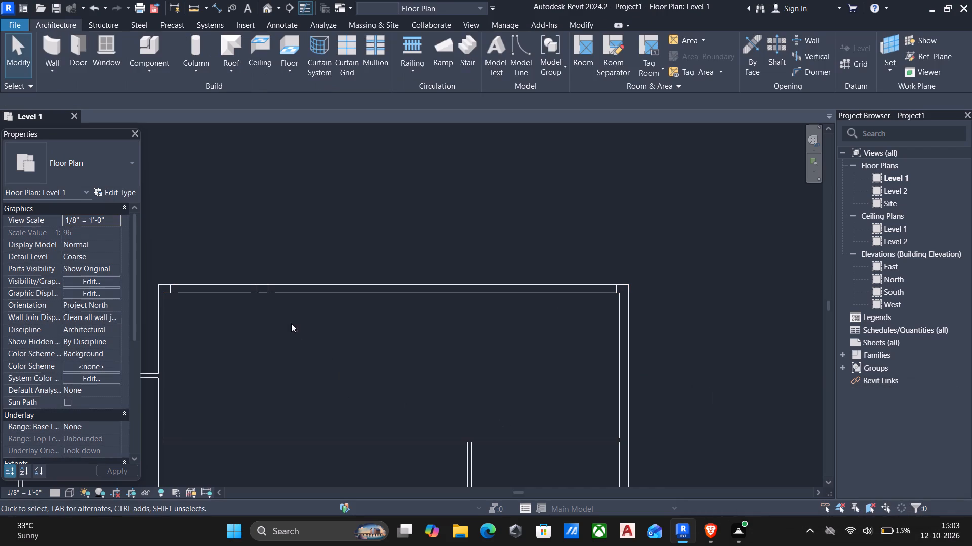
Place another matching column within the northern wall, about 19'-0" west of the eastern wall's inner face, and unjoin it from the wall.
left_click(269, 291)
type("cs")
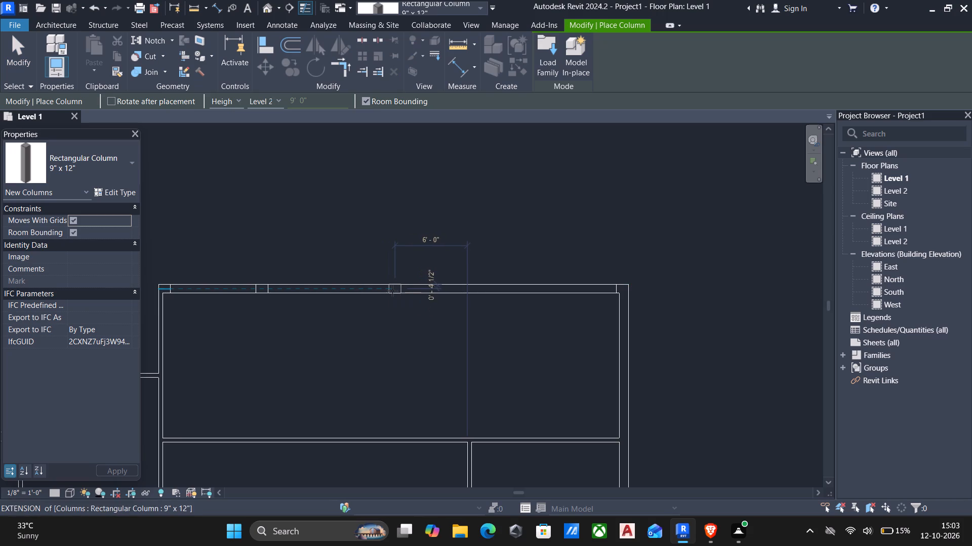
scroll(392, 291, "up", 4)
left_click(392, 291)
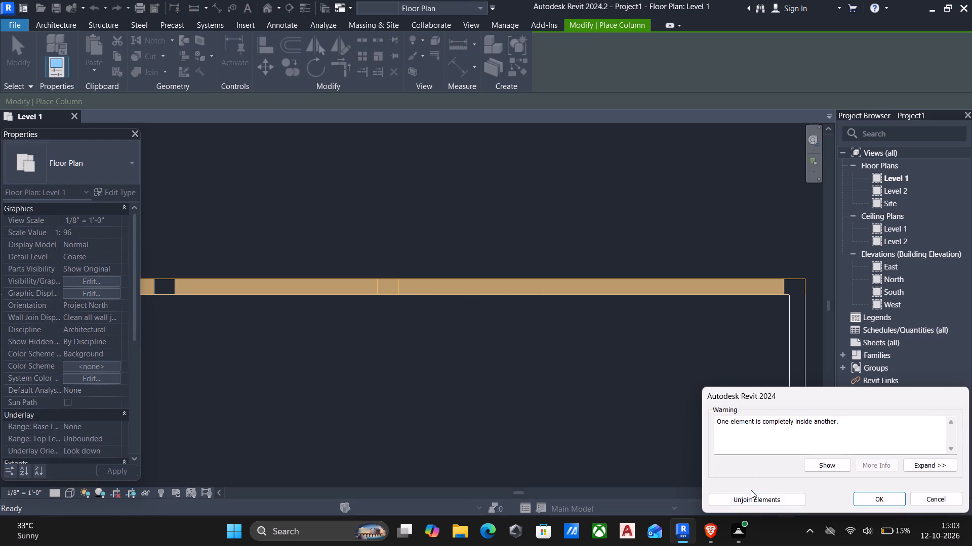
left_click(750, 495)
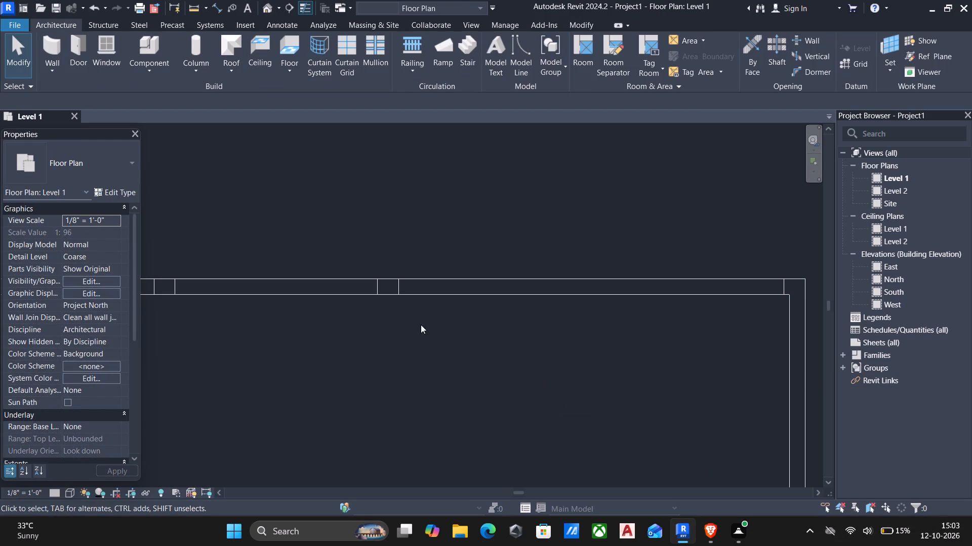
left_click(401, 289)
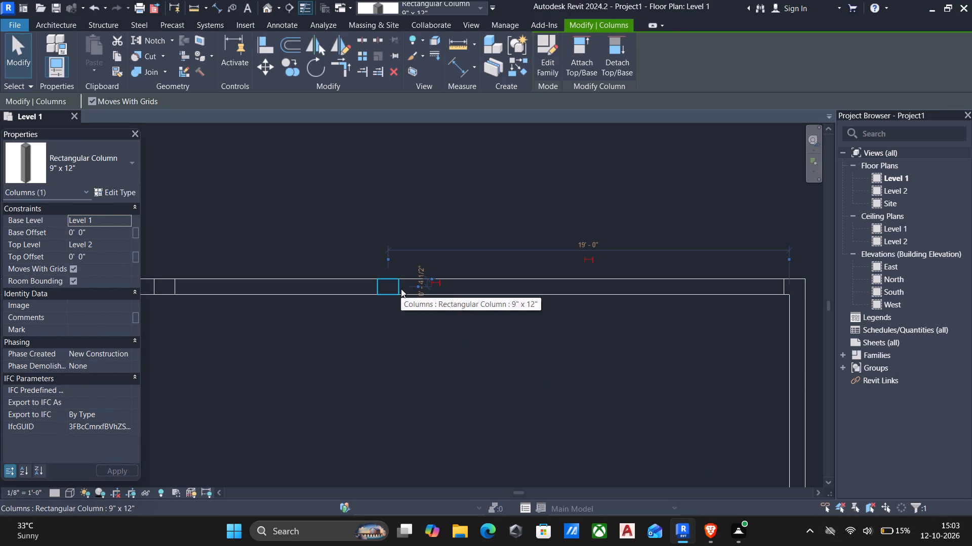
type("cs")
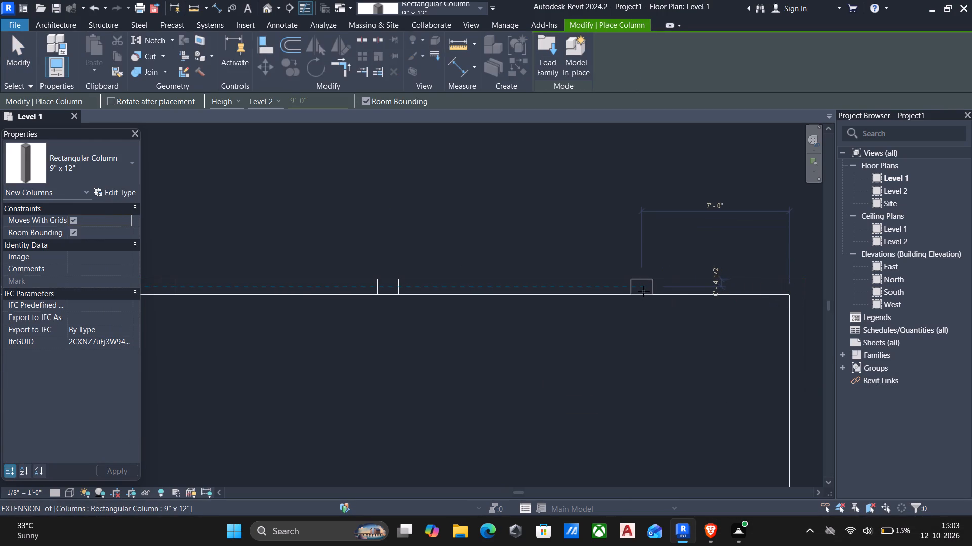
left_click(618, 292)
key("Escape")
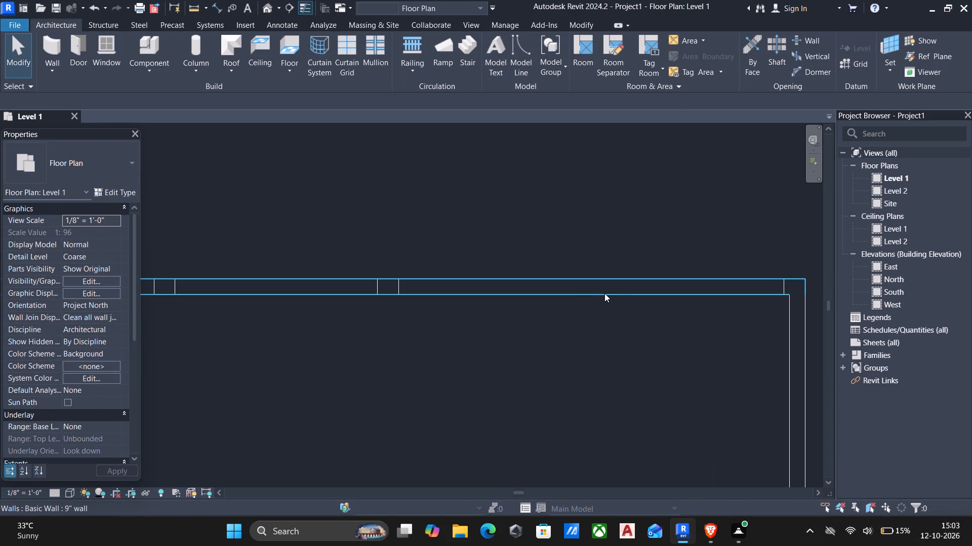
Place a matching column within the northern wall, about 8'-6" west of the eastern wall's inner face, and unjoin it from the wall.
left_click(395, 289)
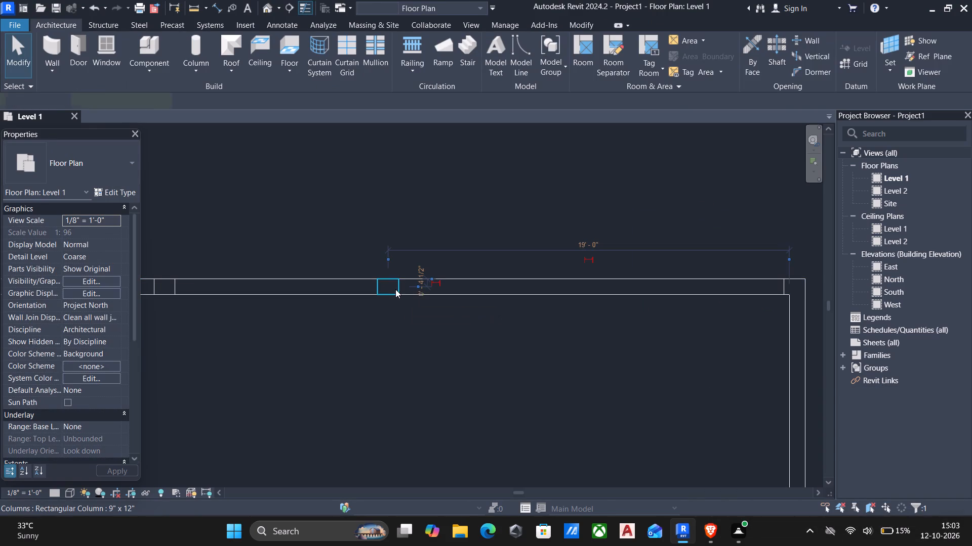
key("c")
key("s")
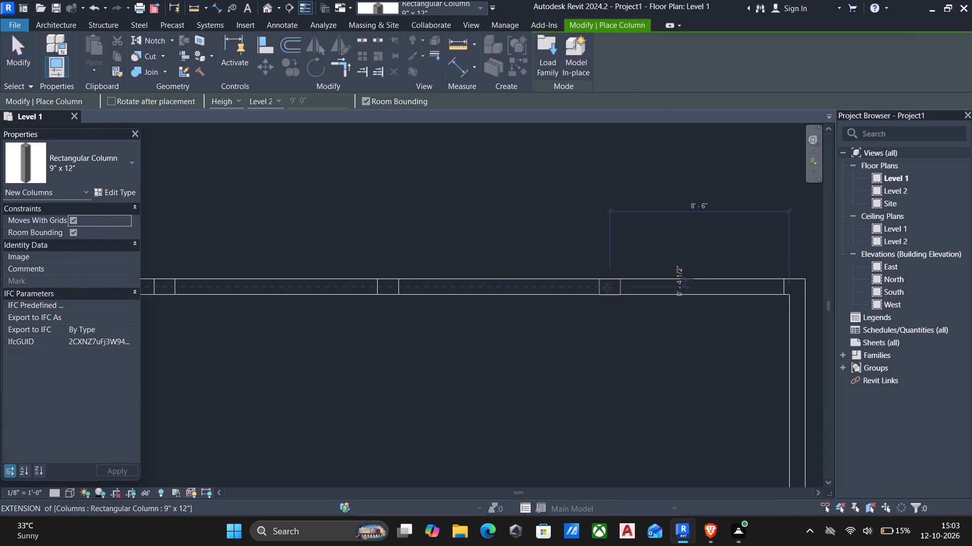
left_click(607, 288)
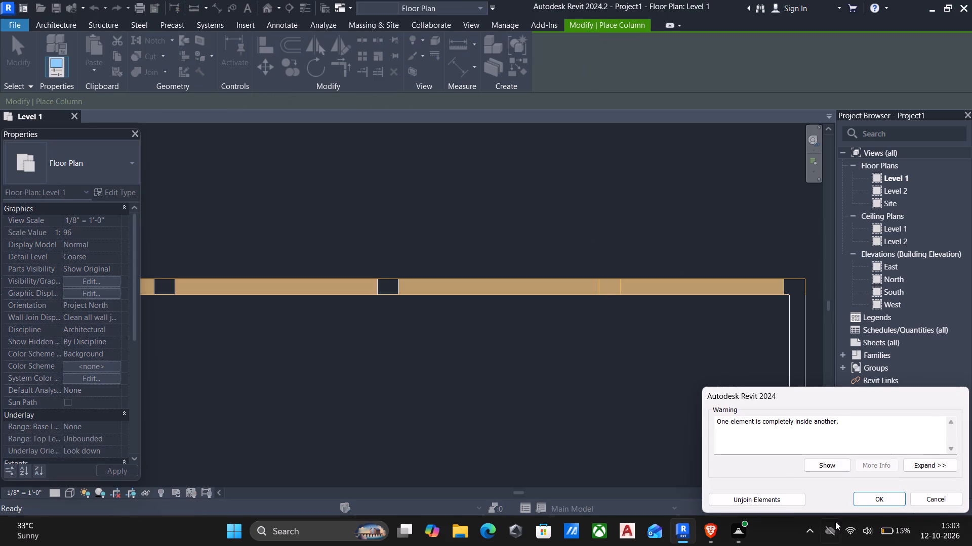
left_click(776, 496)
key("Escape")
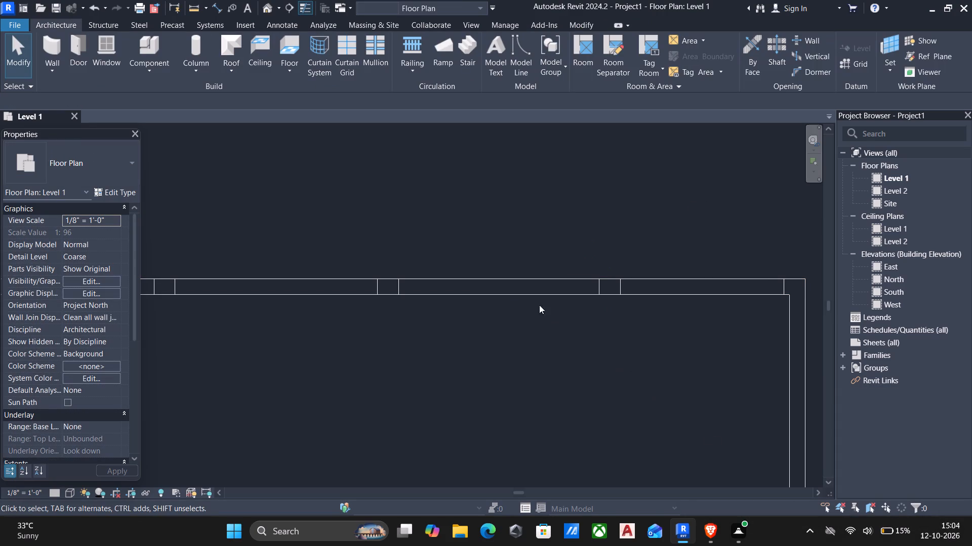
Nudge the westernmost intermediate column in the northern wall east by three increments.
scroll(475, 301, "down", 5)
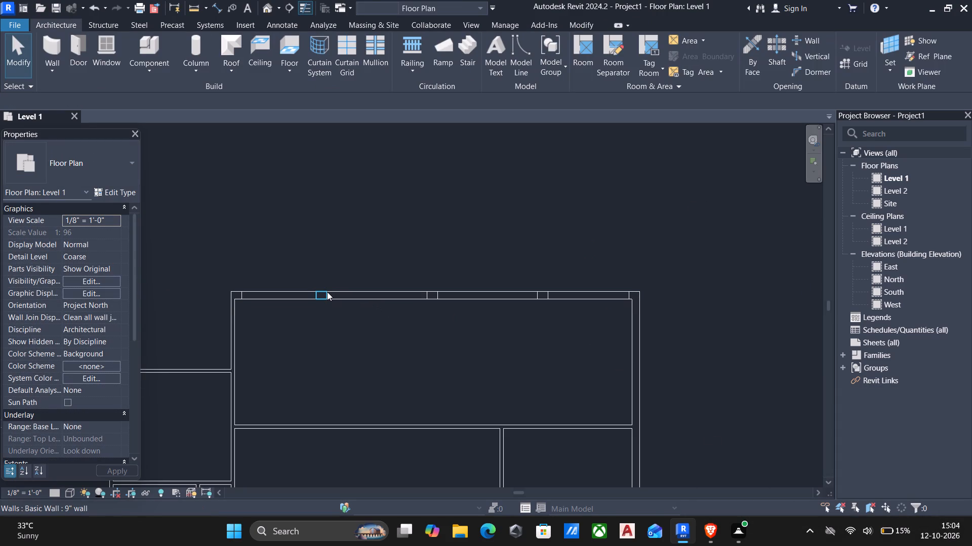
left_click(327, 292)
key("Right")
key("Right")
key("Right")
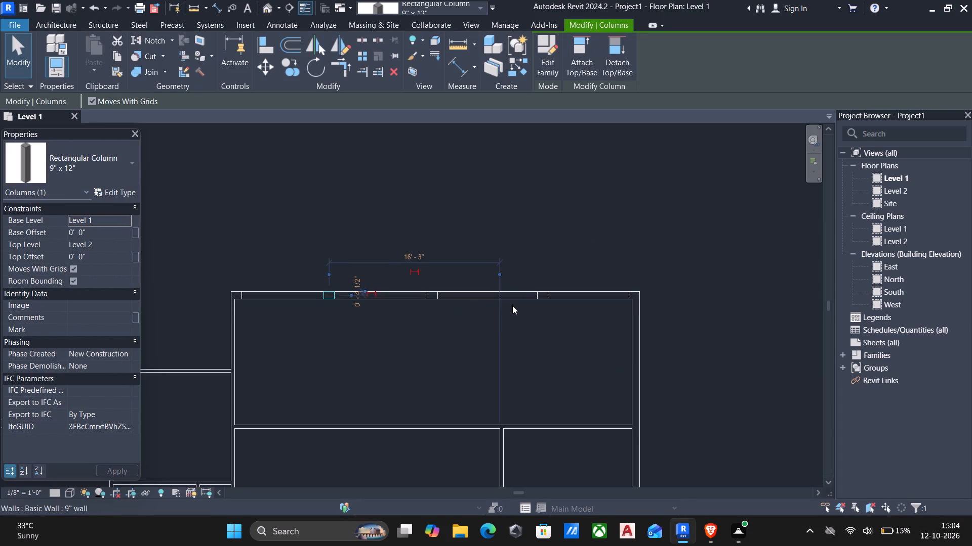
Nudge the easternmost intermediate column in the northern wall west by two increments.
left_click(535, 297)
key("Left")
key("Left")
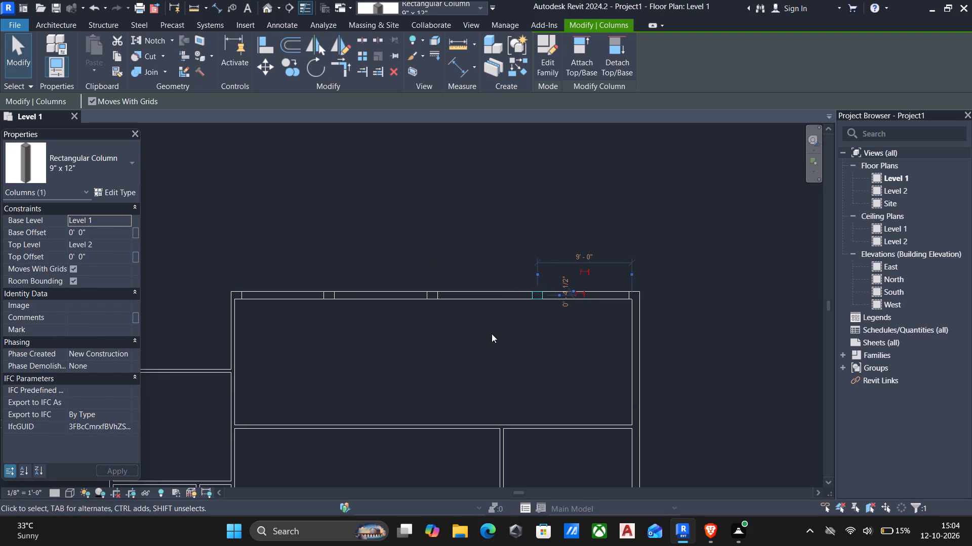
scroll(430, 332, "up", 4)
key("Escape")
scroll(401, 331, "down", 3)
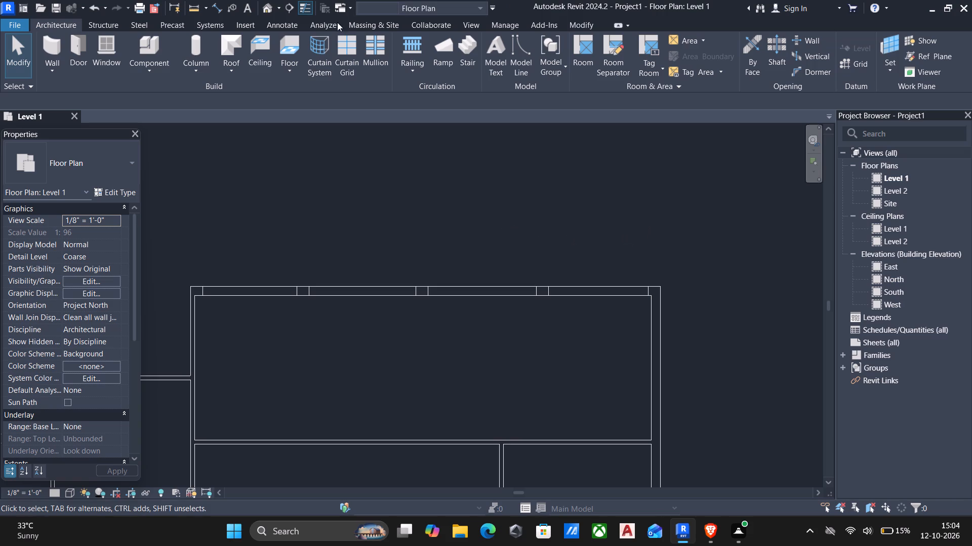
Check the walls and columns in the 3D view, and return to the Level 1 floor plan.
left_click(265, 11)
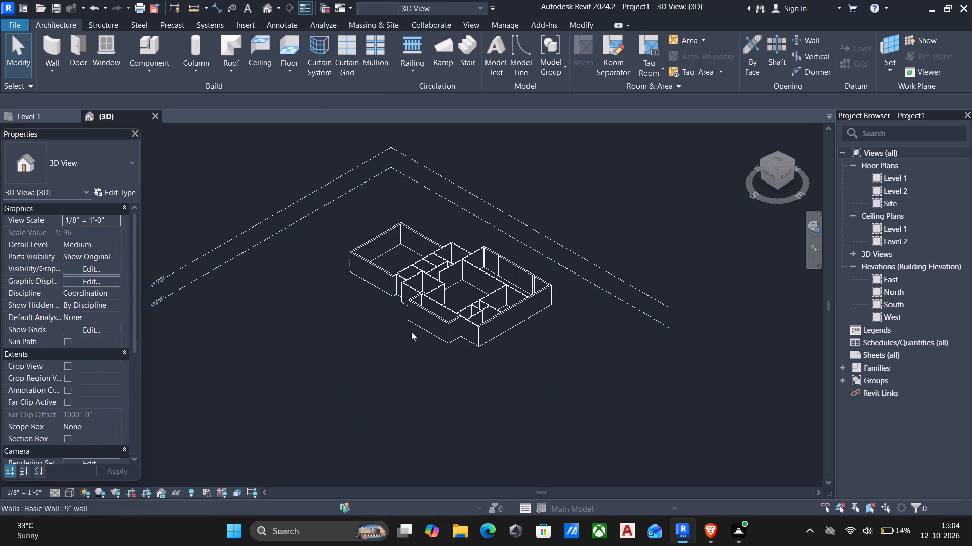
scroll(427, 322, "up", 2)
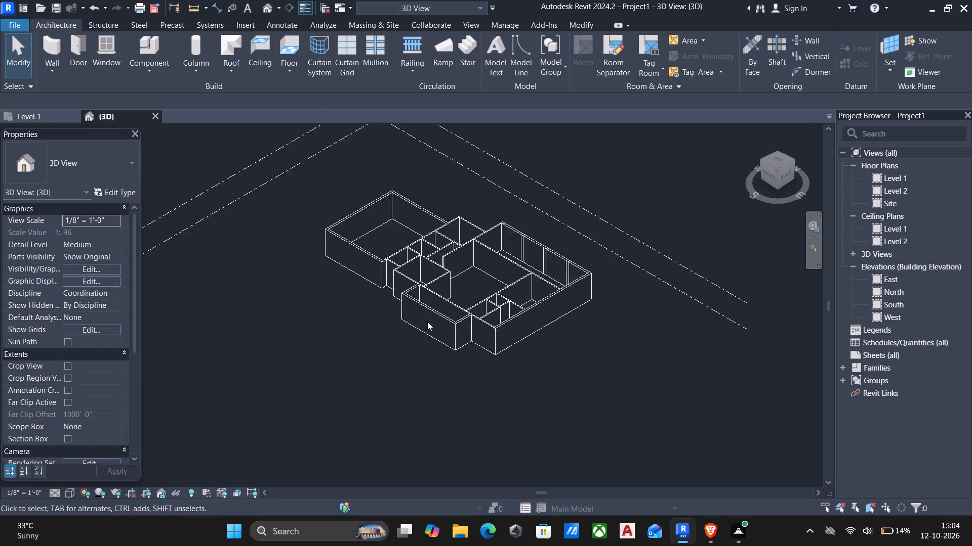
scroll(427, 322, "up", 3)
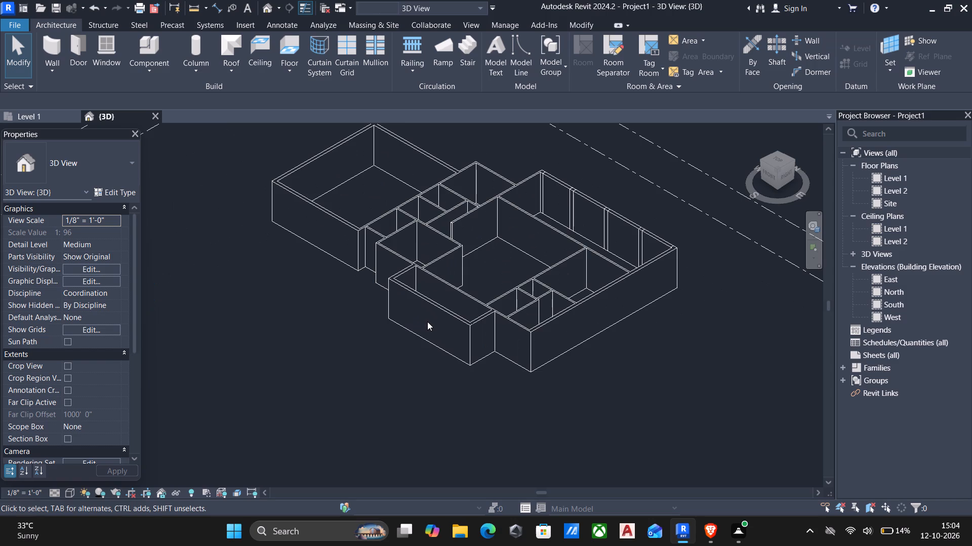
double_click(901, 176)
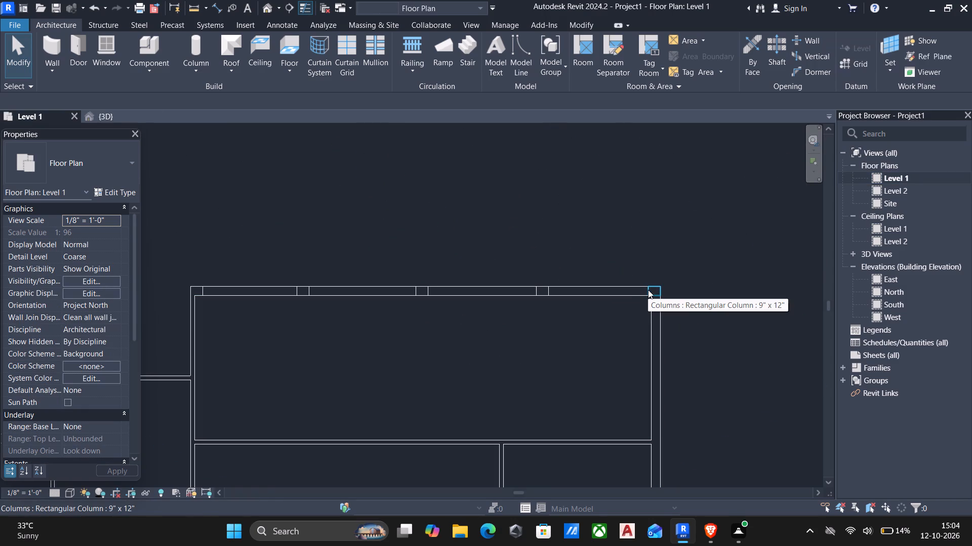
Place a 9" x 12" column, rotated lengthwise north-south, where the northern room's western 4" wall meets the adjoining east-west 4" wall.
middle_click_drag(253, 351, 383, 328)
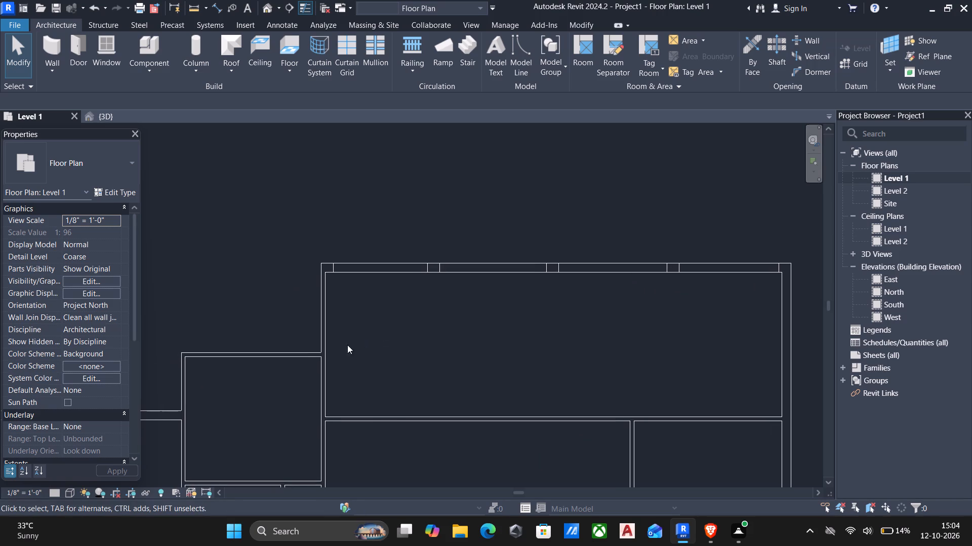
left_click(326, 272)
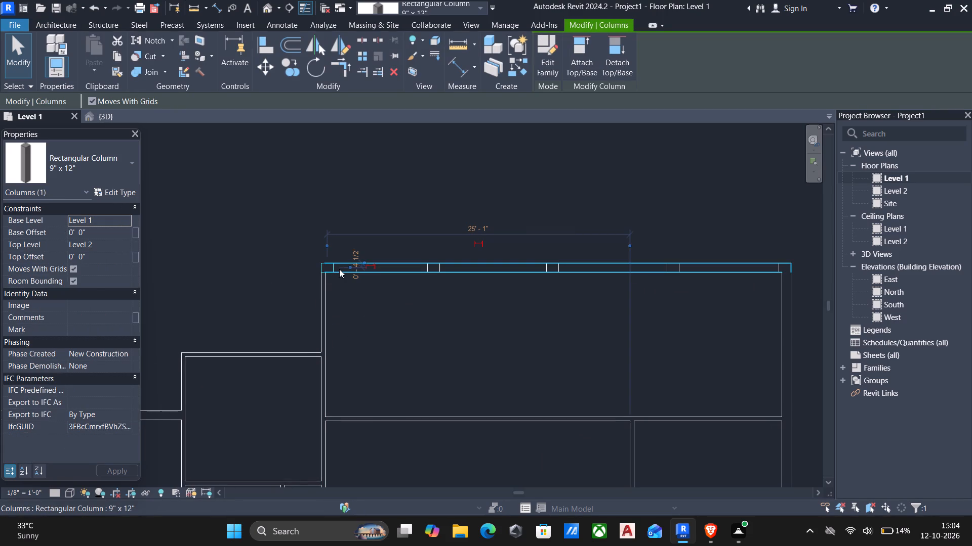
type("cs")
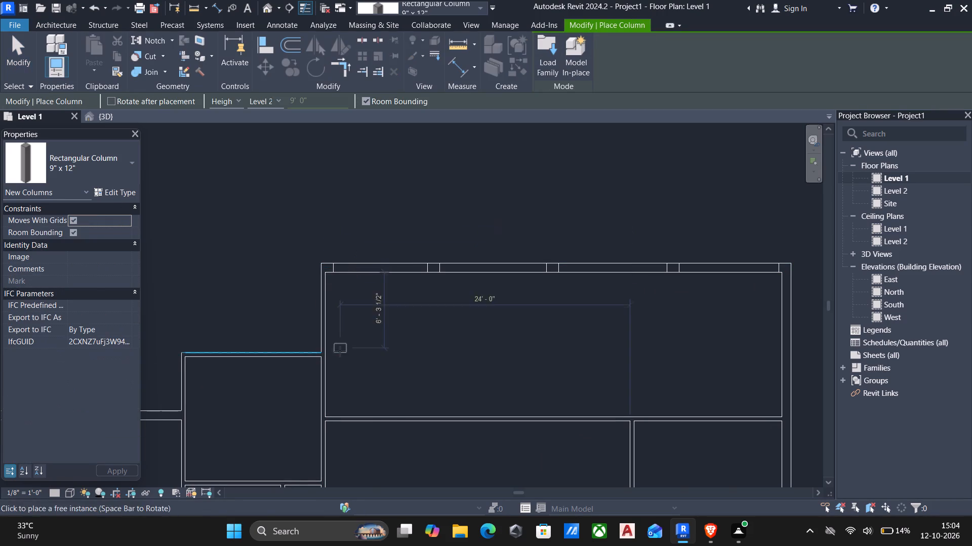
scroll(325, 352, "up", 4)
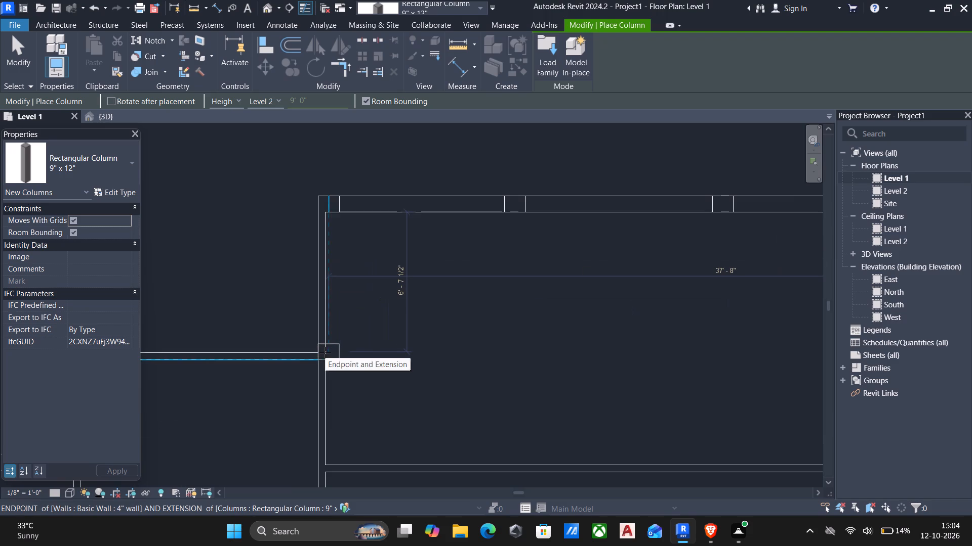
key("space")
scroll(325, 352, "up", 5)
key("space")
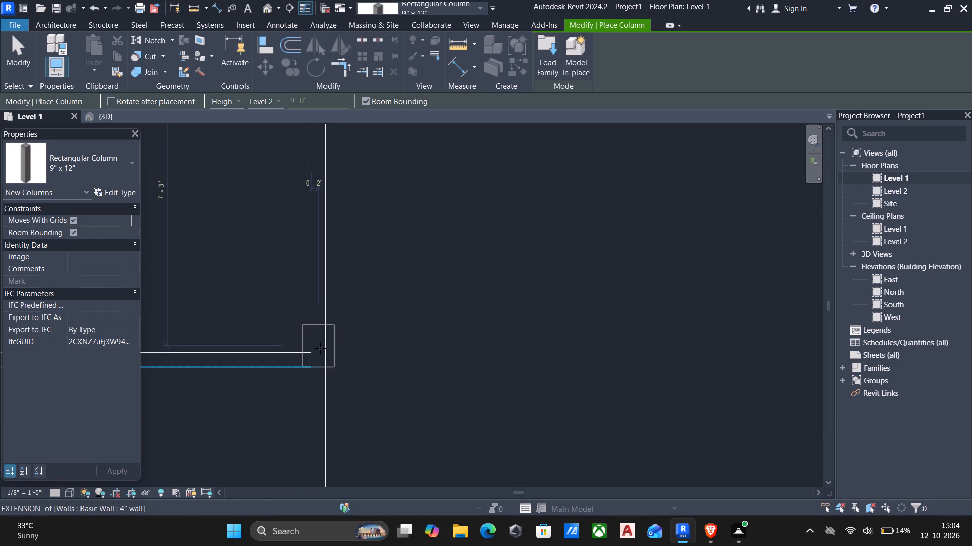
scroll(331, 342, "up", 5)
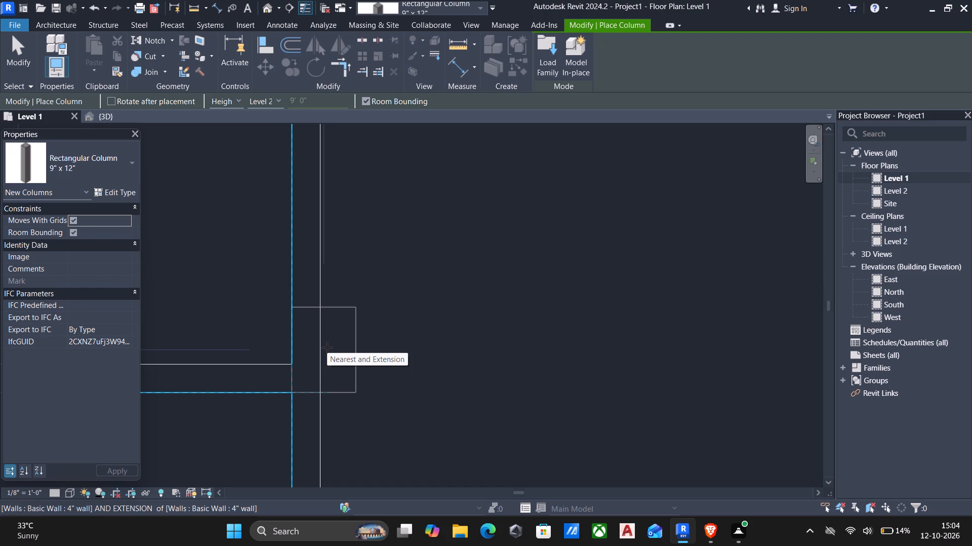
left_click(327, 347)
Place a matching column within the eastern 9" wall at the 4" partition junction, about 11'-10" below the northern wall, and unjoin it.
scroll(327, 352, "down", 7)
middle_click_drag(410, 371, 382, 337)
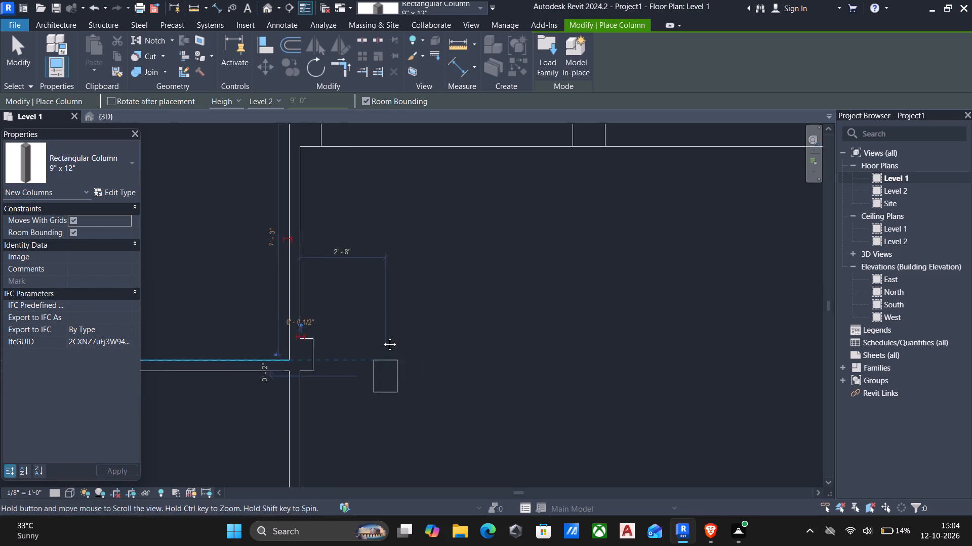
middle_click_drag(382, 337, 379, 331)
scroll(379, 331, "down", 5)
scroll(312, 323, "down", 6)
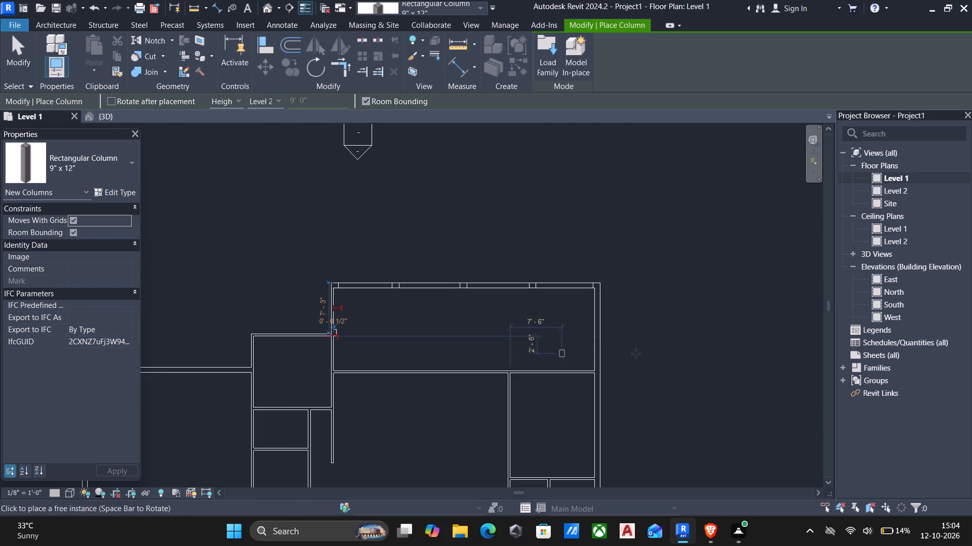
middle_click_drag(636, 353, 566, 363)
scroll(550, 375, "up", 7)
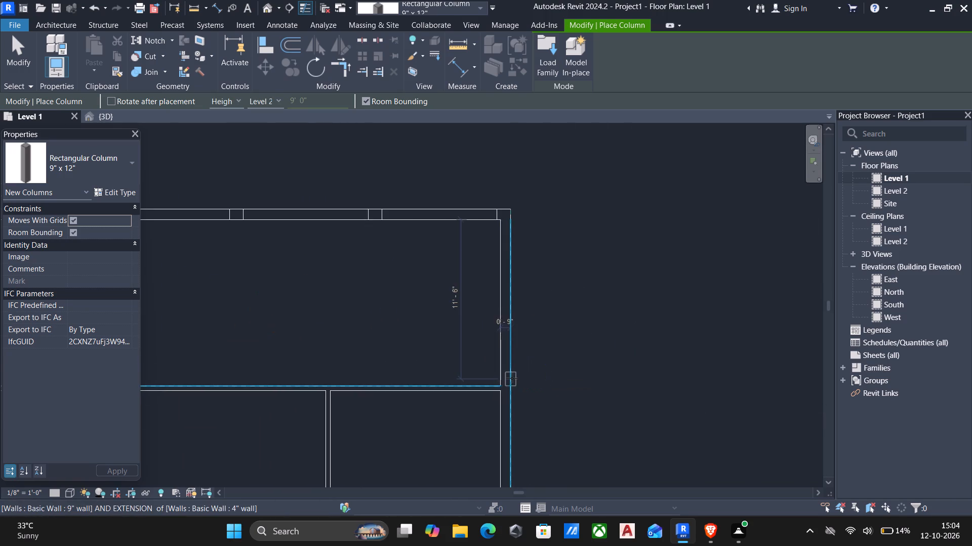
scroll(512, 378, "up", 3)
left_click(495, 386)
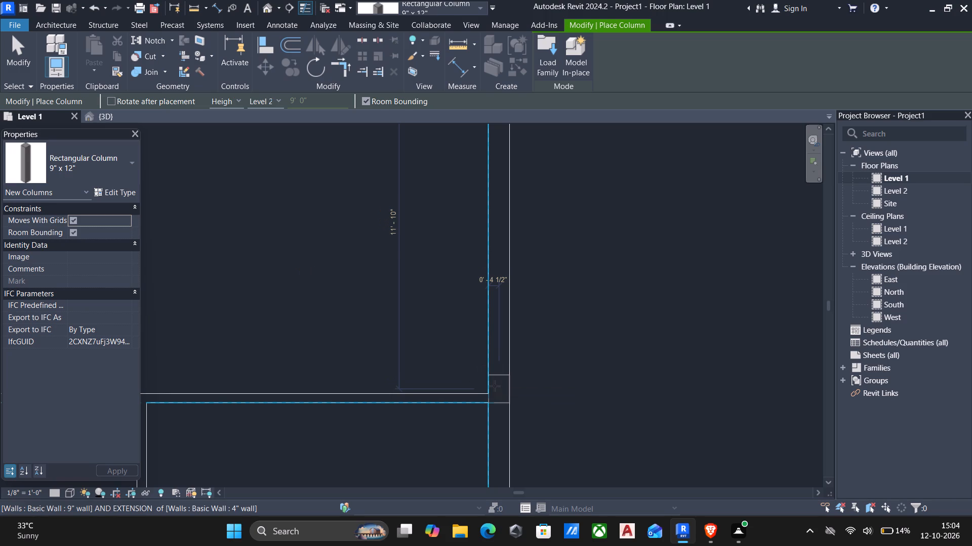
scroll(494, 386, "down", 4)
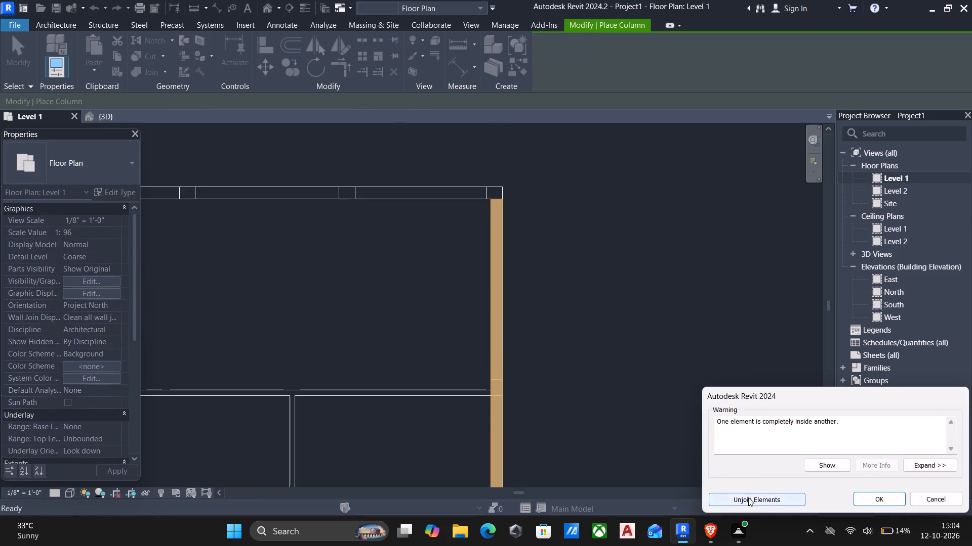
left_click(748, 498)
Split the northern room's western 4" wall at the bottom edge of its new column.
scroll(523, 414, "down", 5)
middle_click_drag(341, 383, 560, 373)
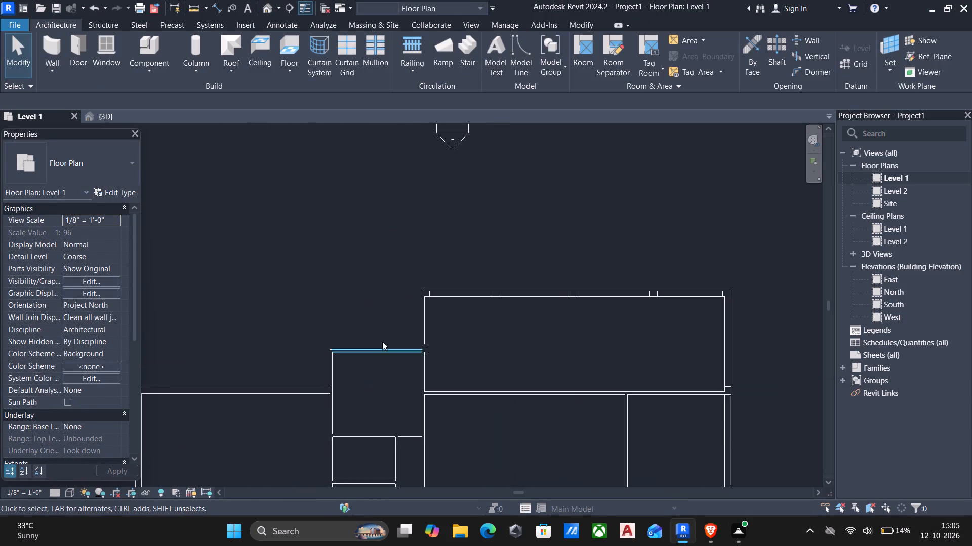
scroll(417, 329, "up", 4)
left_click(426, 323)
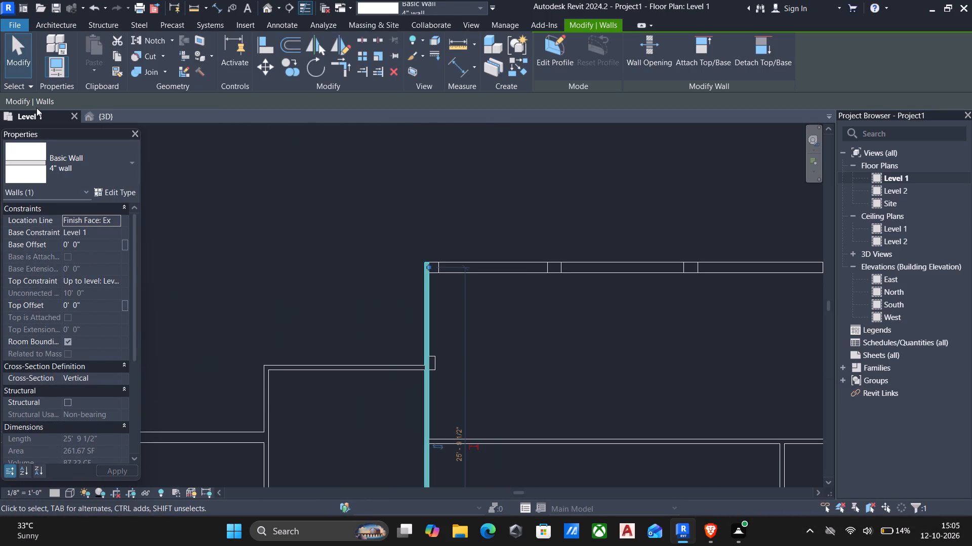
key("Escape")
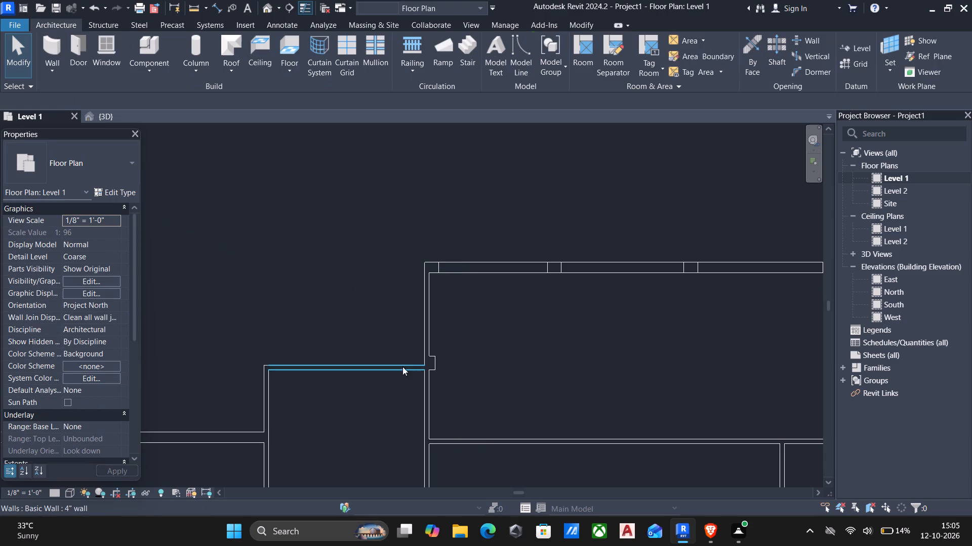
key("s")
key("l")
scroll(402, 350, "up", 6)
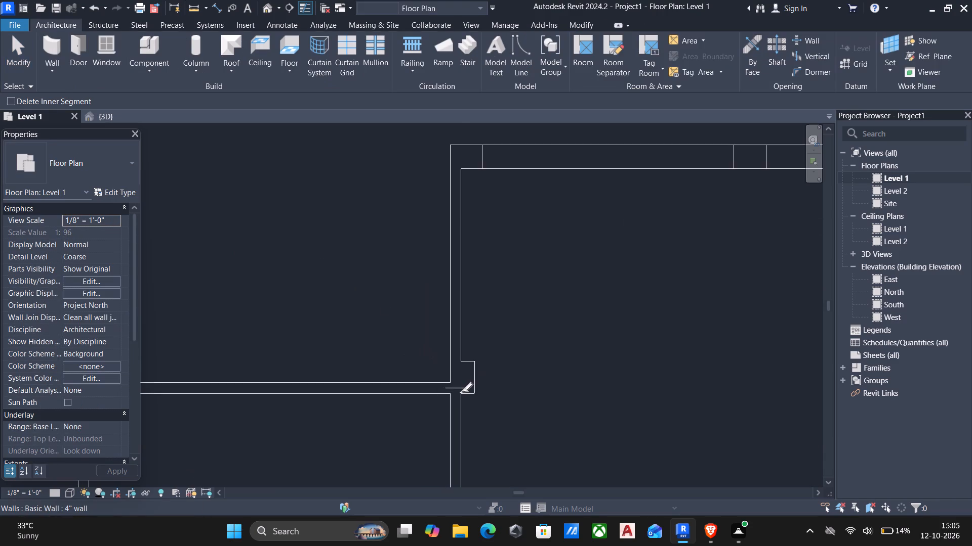
scroll(461, 391, "up", 7)
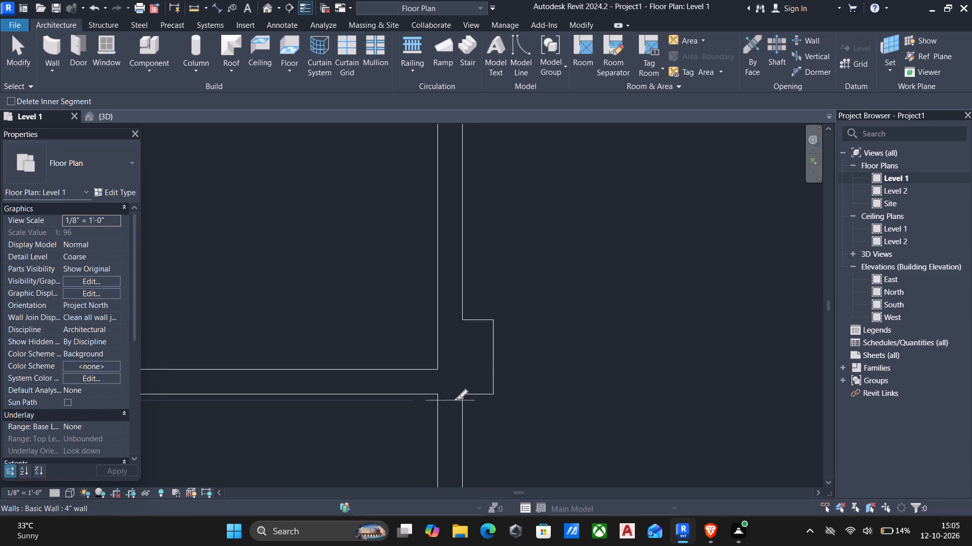
scroll(456, 399, "up", 2)
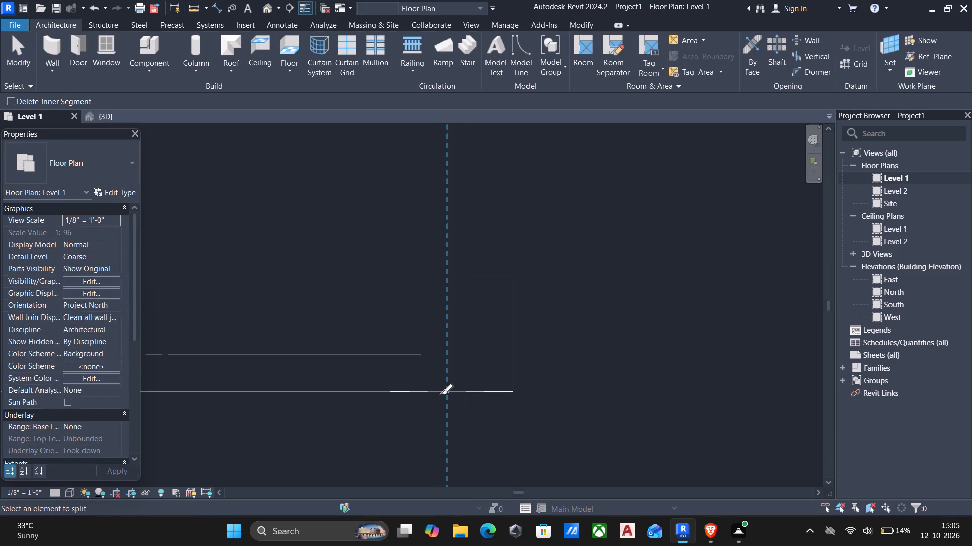
left_click(444, 394)
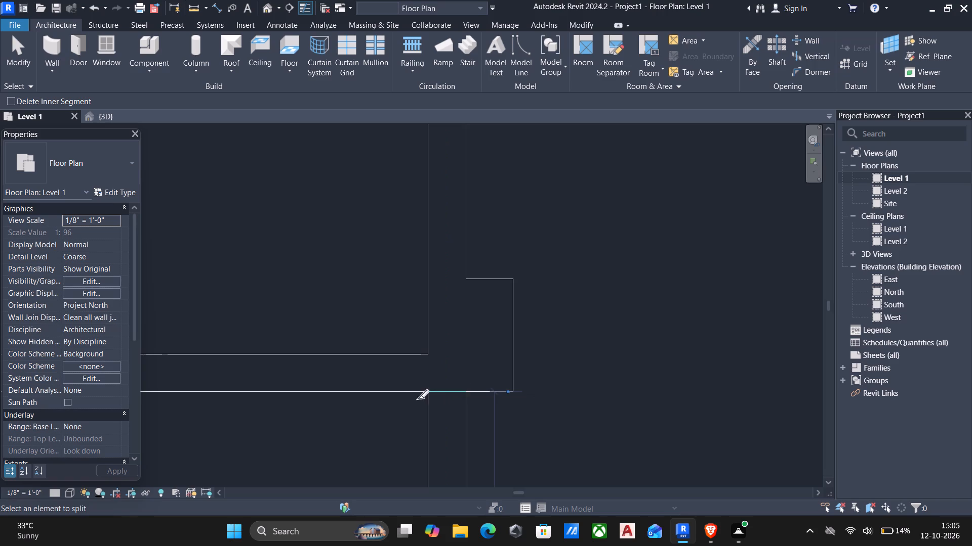
key("Escape")
key("Escape")
Change the upper segment of the split western wall to the 9" wall type.
left_click(445, 286)
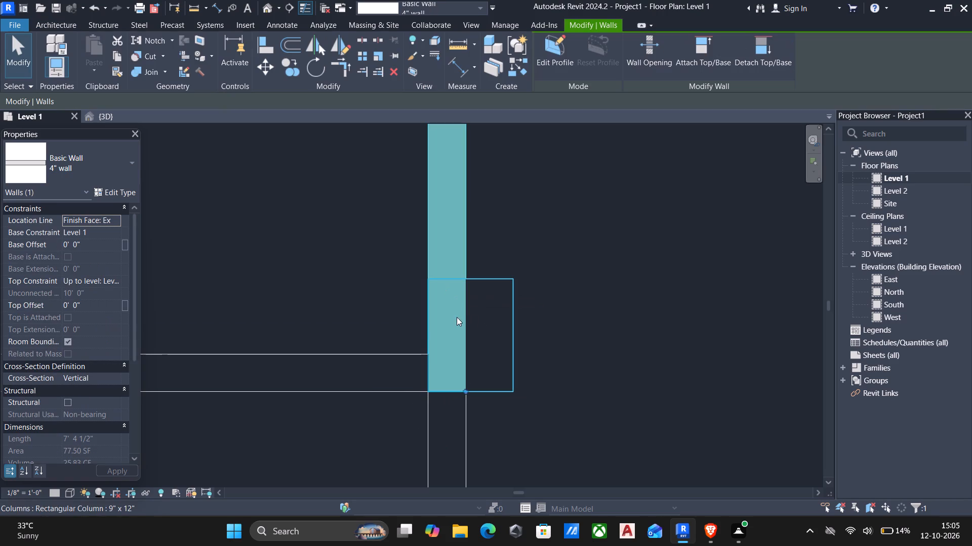
left_click(75, 163)
scroll(70, 316, "up", 9)
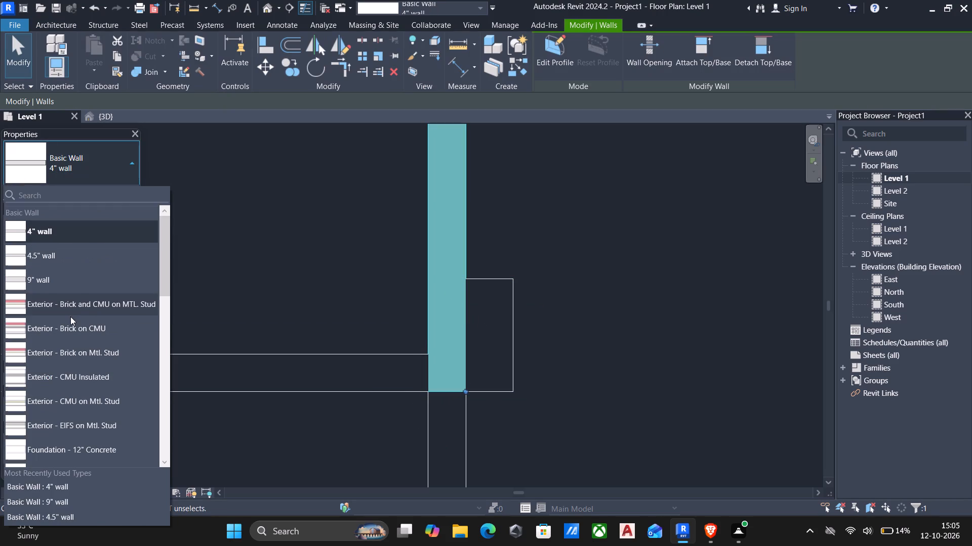
scroll(70, 316, "up", 1)
left_click(42, 287)
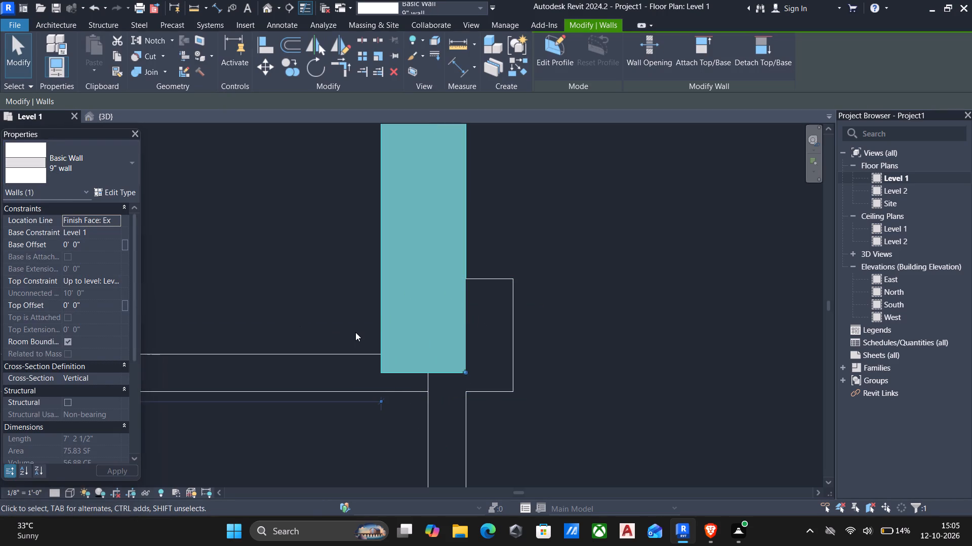
key("Escape")
key("Escape")
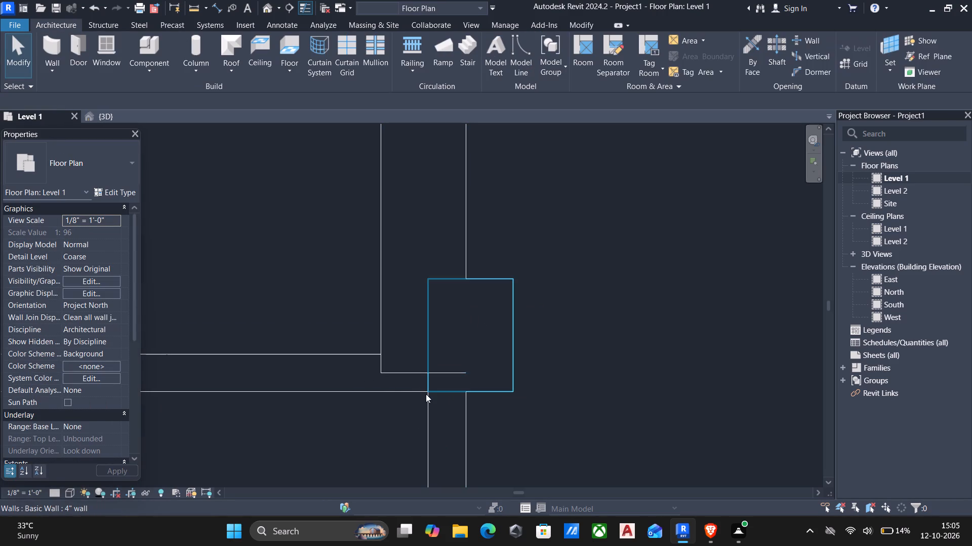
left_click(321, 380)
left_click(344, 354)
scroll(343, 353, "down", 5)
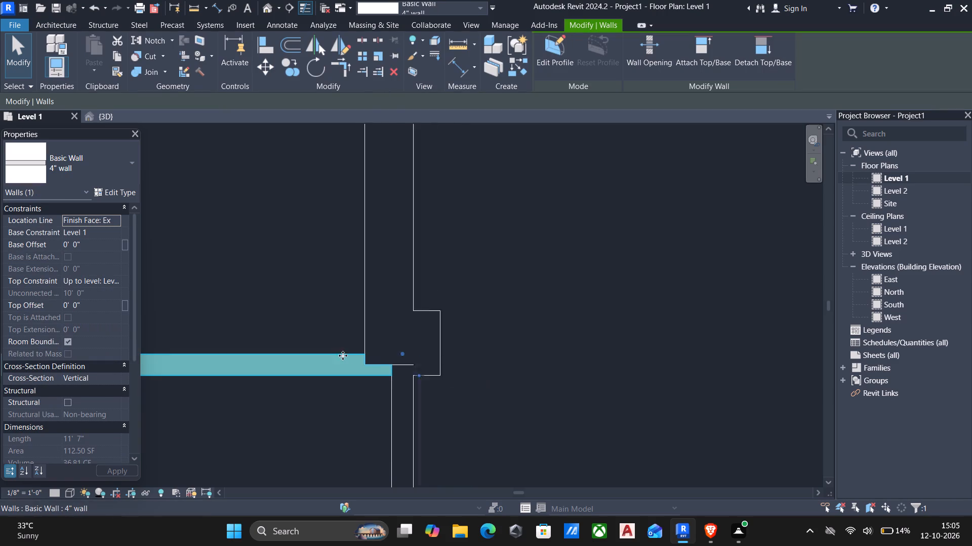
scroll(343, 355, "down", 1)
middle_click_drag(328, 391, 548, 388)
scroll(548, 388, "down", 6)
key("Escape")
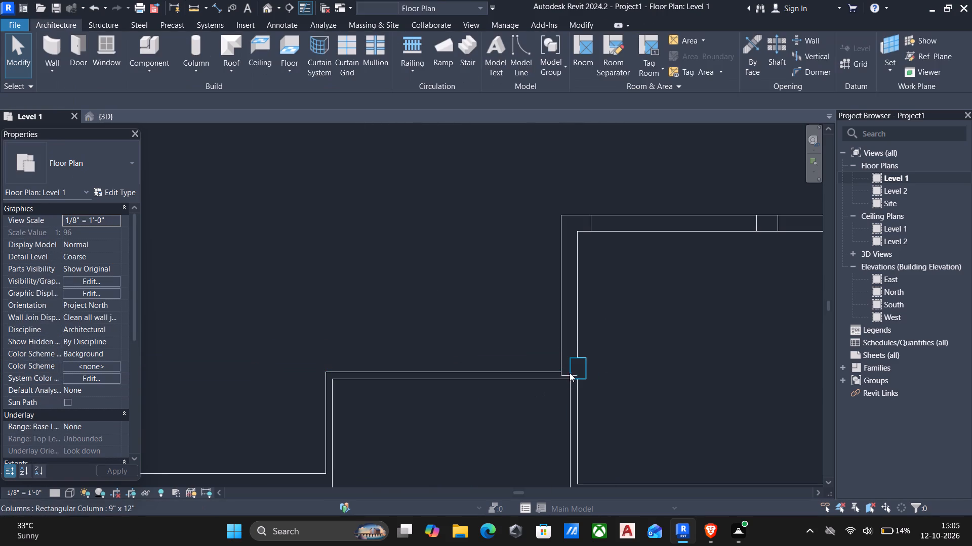
Nudge the column in the western wall north by nine increments, to about 5'-0" from the northern wall's inner face.
left_click(573, 373)
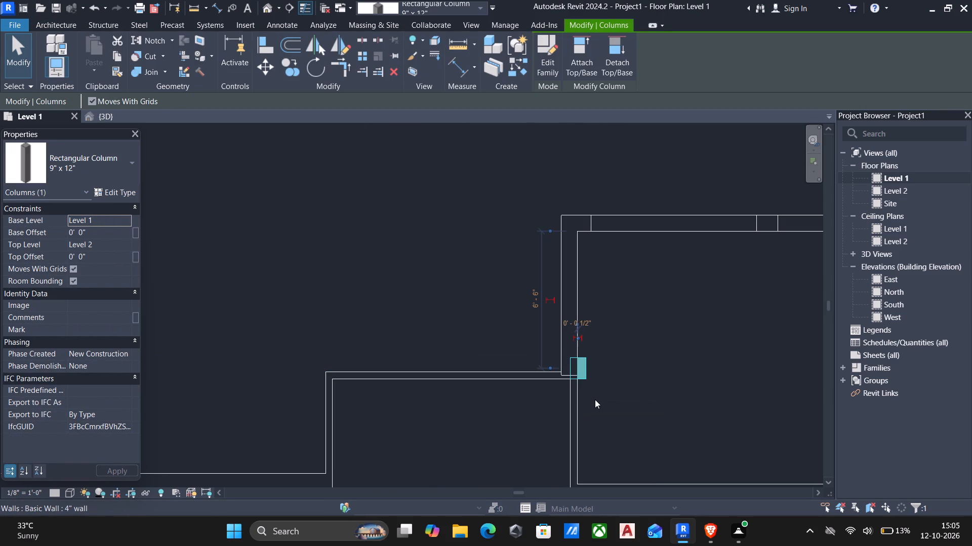
key("Up")
key("Up")
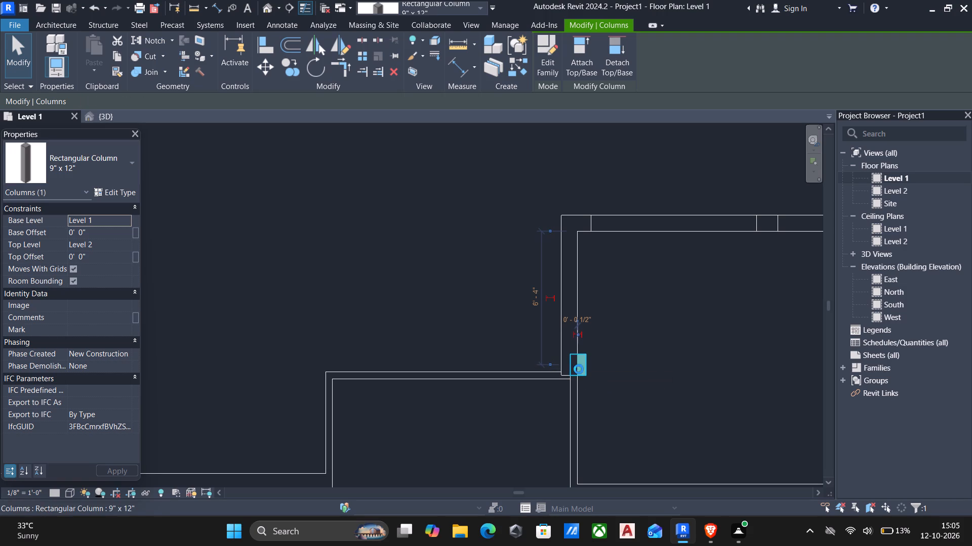
key("Up")
key("Up")
key("Up")
key("Up")
key("Up")
key("Up")
key("Up")
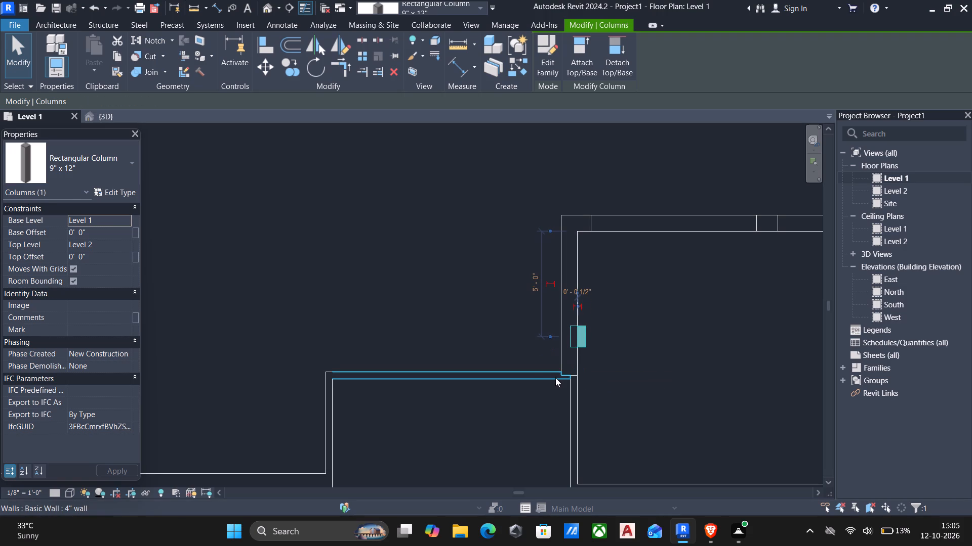
key("Escape")
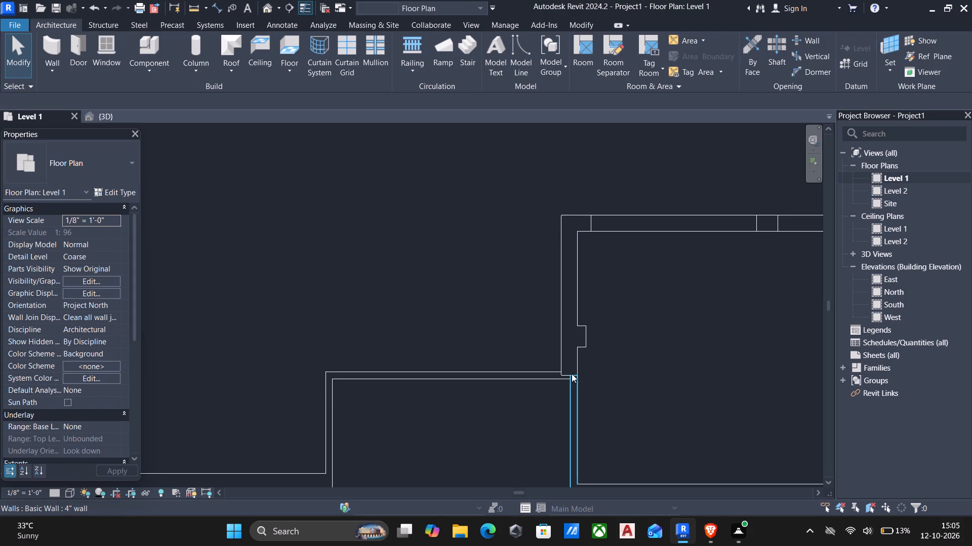
Shorten the western 9" wall segment by pulling its southern end north, clear of the 4" wall junction.
left_click(566, 365)
left_click_drag(576, 376, 573, 363)
key("Escape")
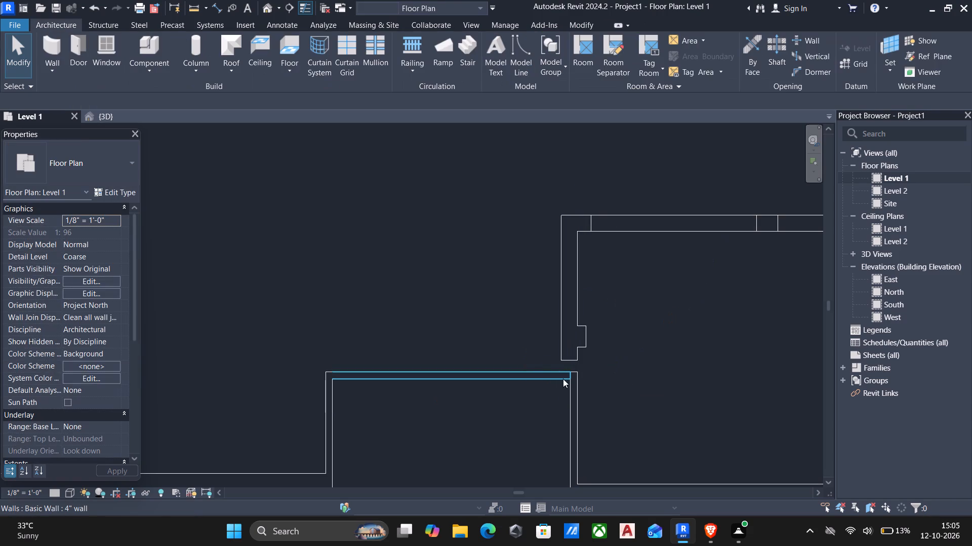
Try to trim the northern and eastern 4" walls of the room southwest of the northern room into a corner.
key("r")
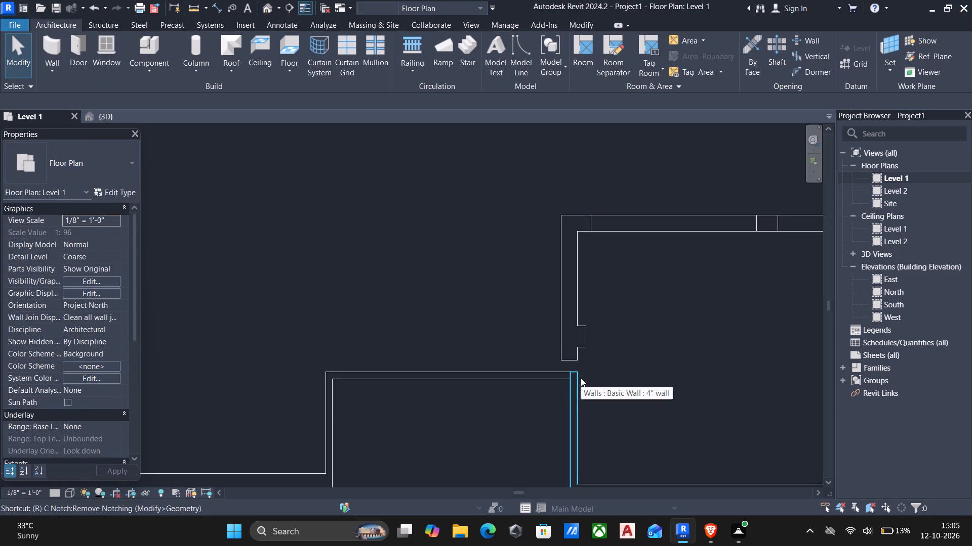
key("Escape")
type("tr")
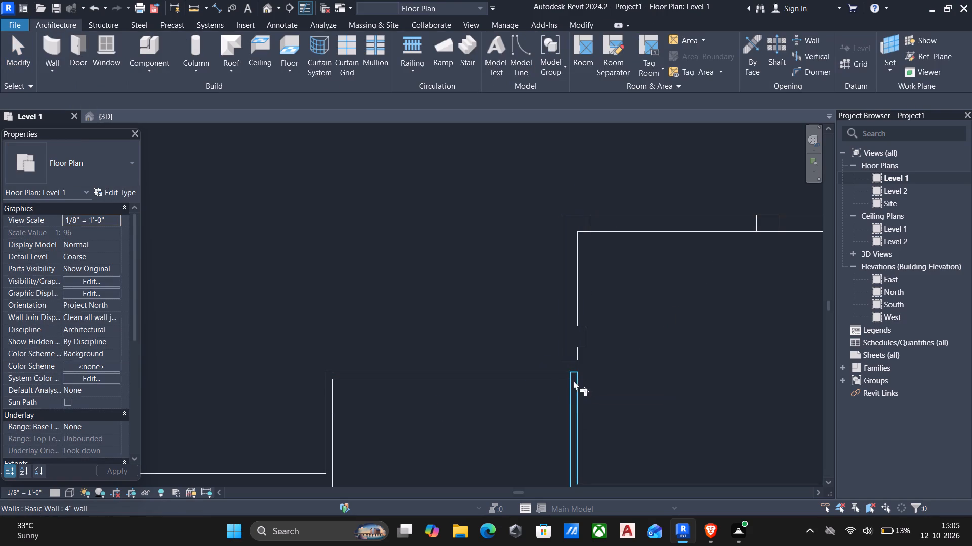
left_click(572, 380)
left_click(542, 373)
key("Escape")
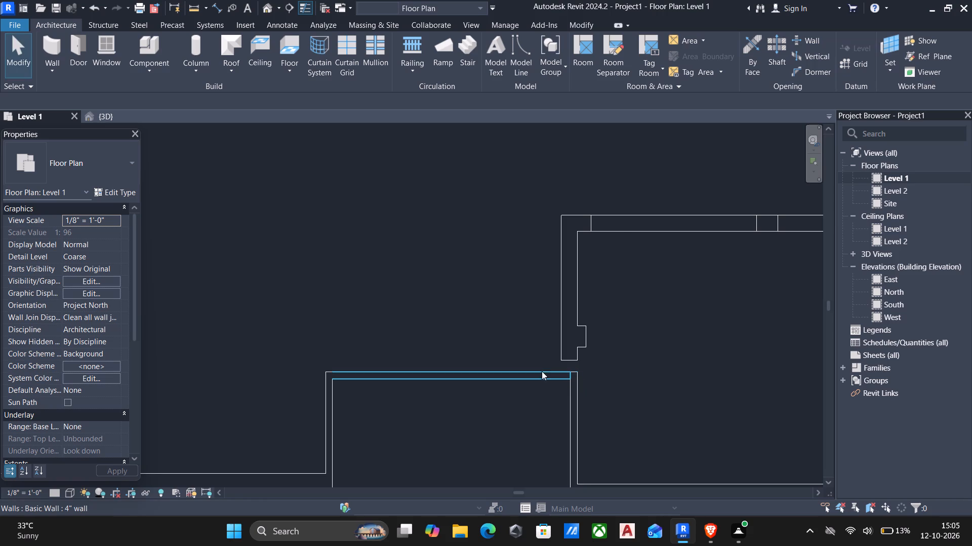
Pull back the northern end of that room's eastern 4" wall and trim it with the northern 4" wall into a clean corner.
scroll(574, 381, "up", 5)
key("Escape")
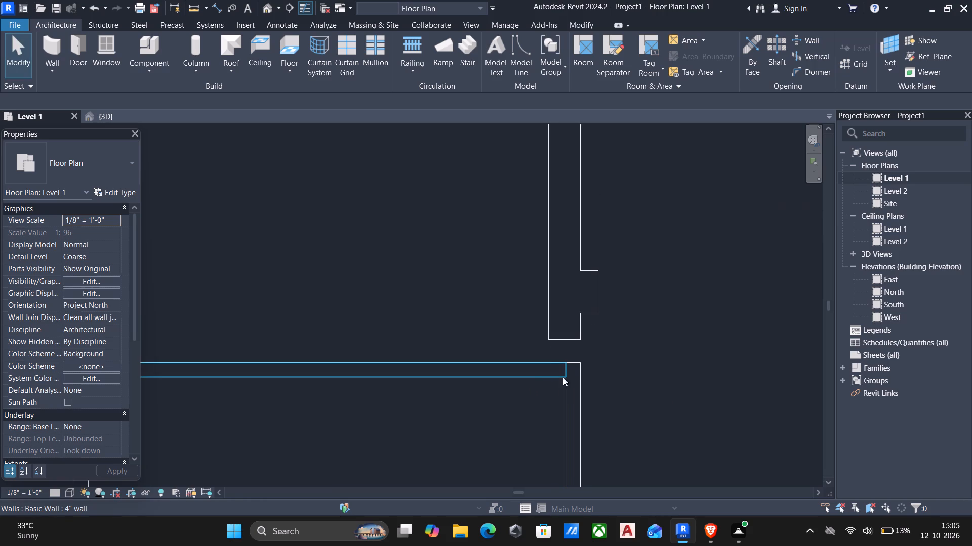
left_click(572, 376)
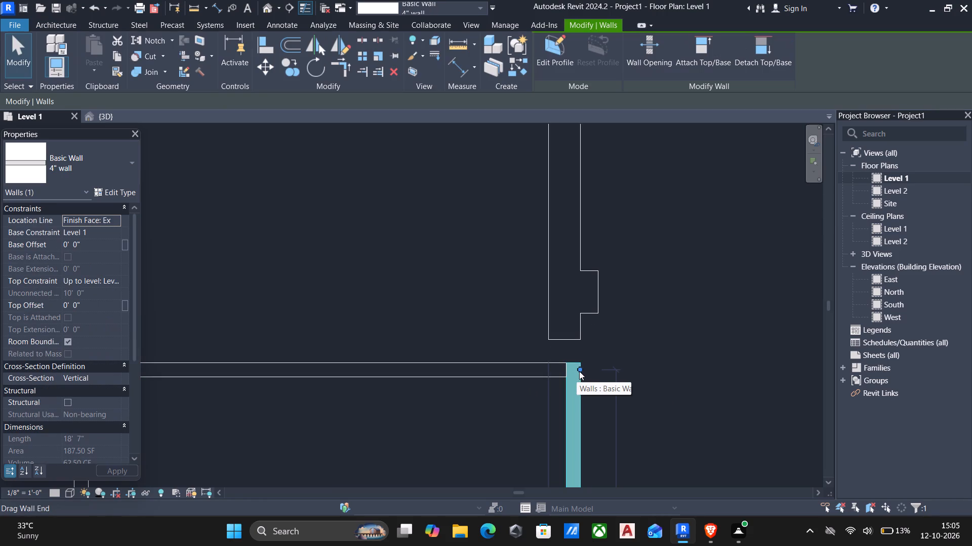
left_click_drag(579, 371, 572, 408)
key("Escape")
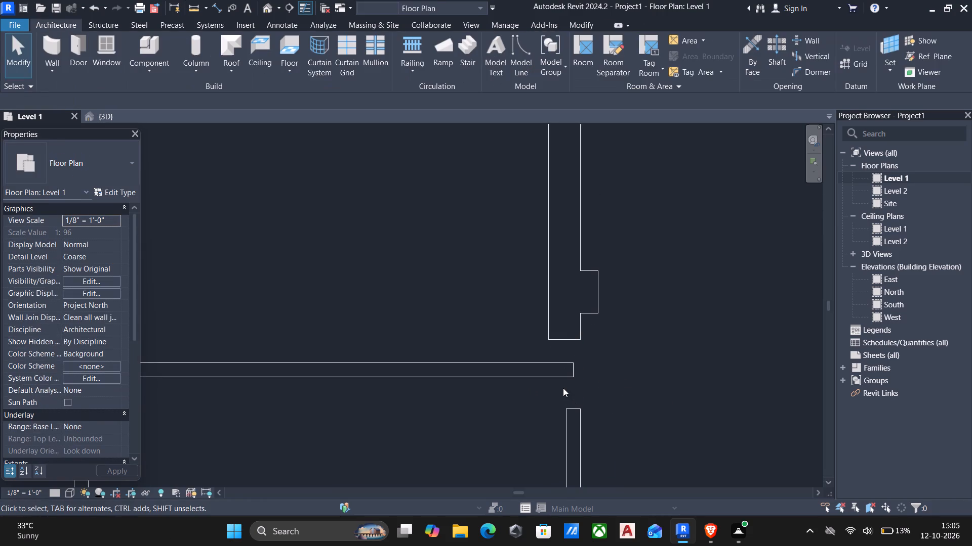
type("tr")
left_click(582, 417)
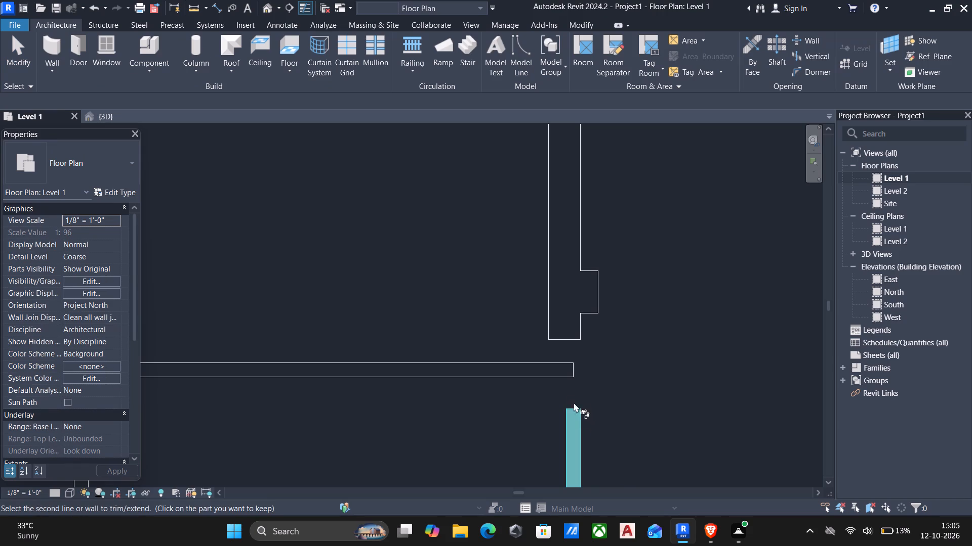
left_click(526, 368)
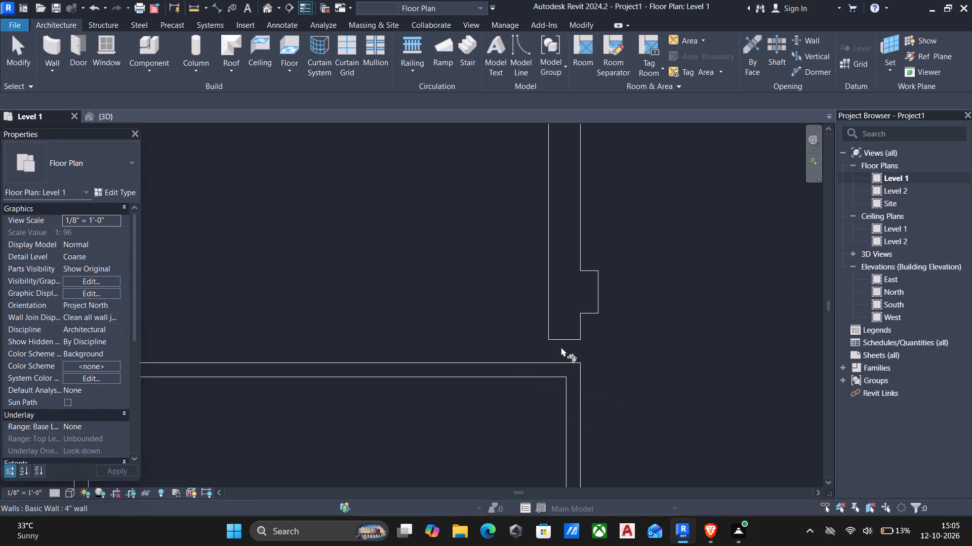
key("Escape")
Align the southern end of the western 9" wall segment with the northern face of the horizontal 4" wall.
type("al")
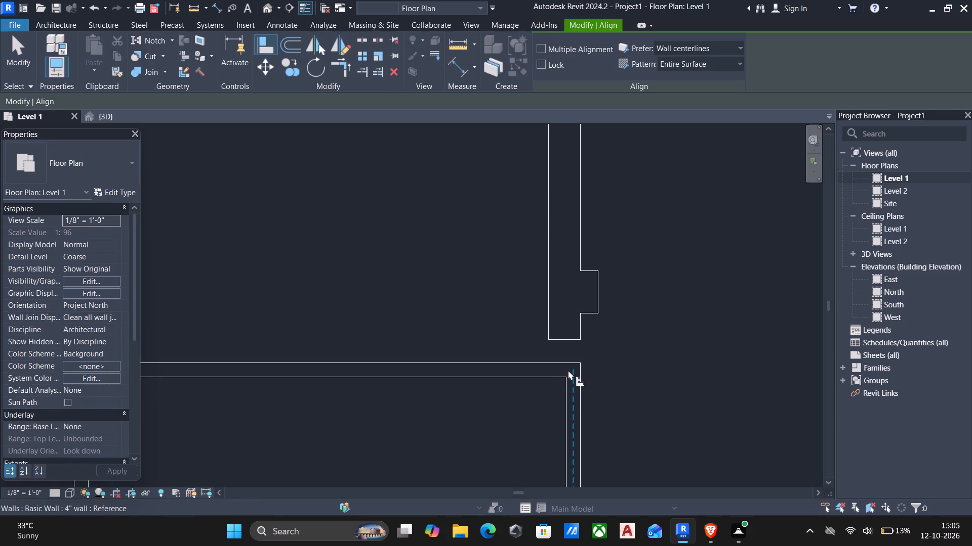
left_click(571, 360)
left_click(570, 343)
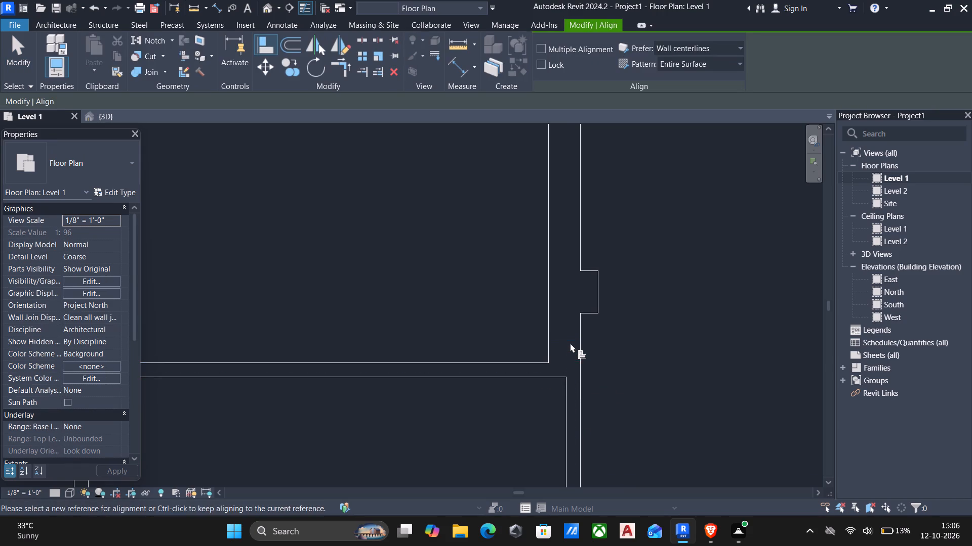
key("Escape")
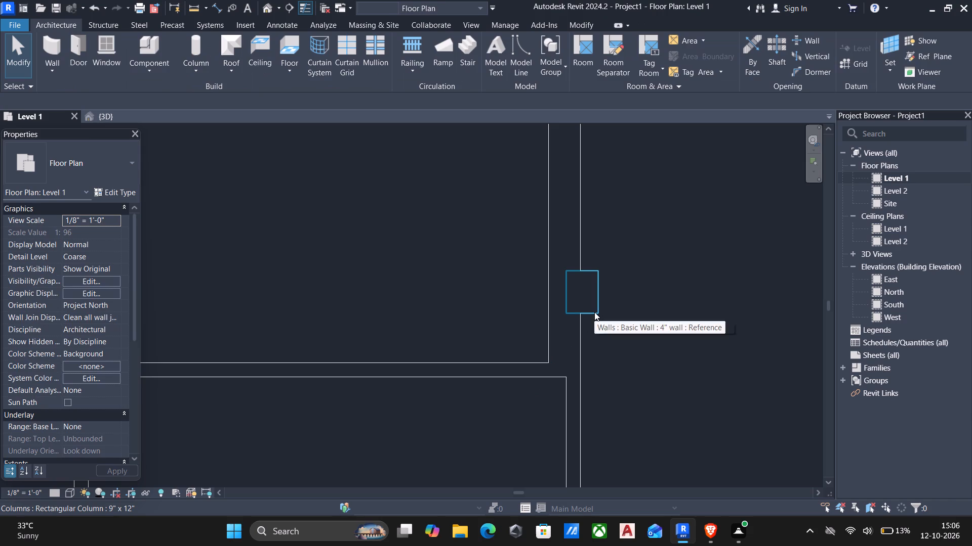
Nudge the 9" x 12" column west into the 9" wall, its centre about 0'-4 3/4" from the wall's outer face.
left_click(594, 312)
key("Left")
key("Left")
key("Left")
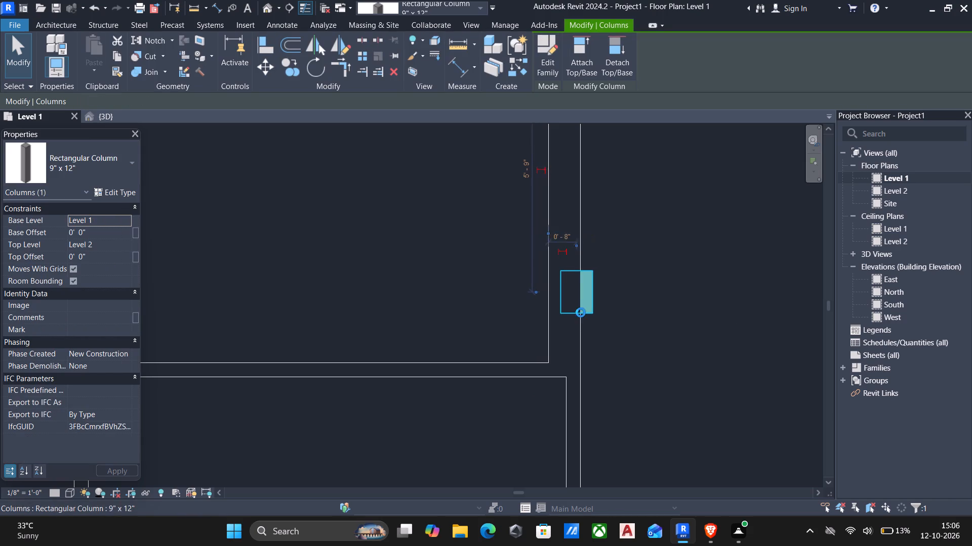
key("Left")
key("Left")
key("Left")
key("Left")
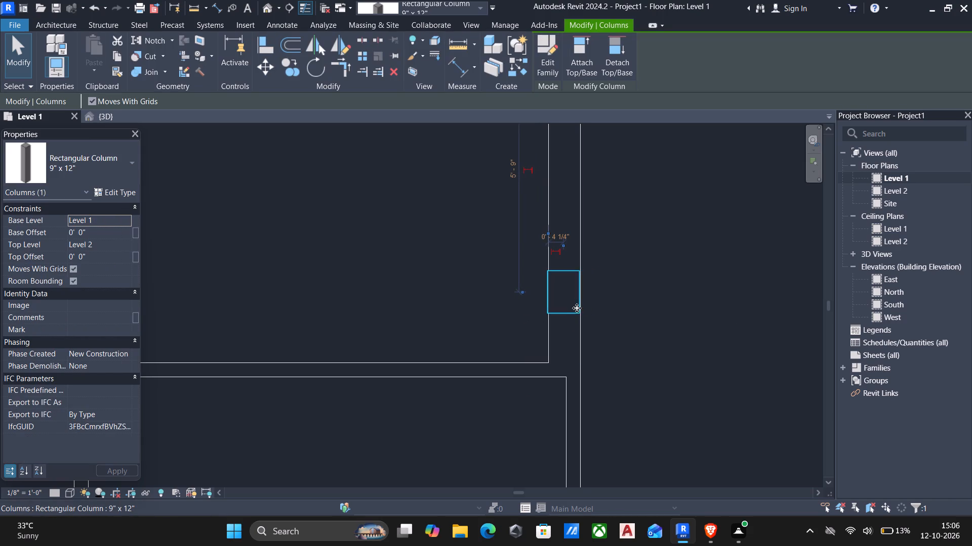
scroll(575, 301, "up", 5)
key("Right")
scroll(563, 314, "up", 3)
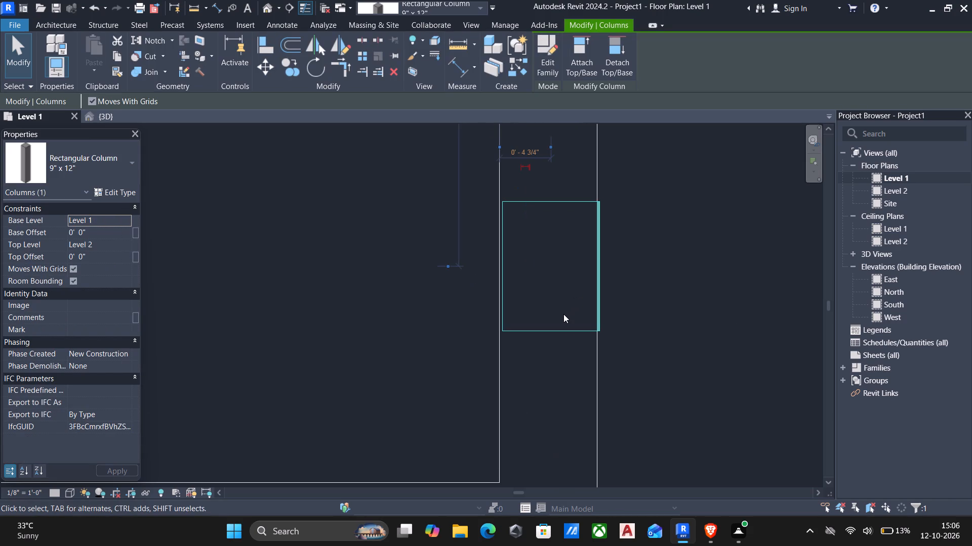
Align the column's western edge with the outer face of the 9" wall and unjoin the two elements.
type("al")
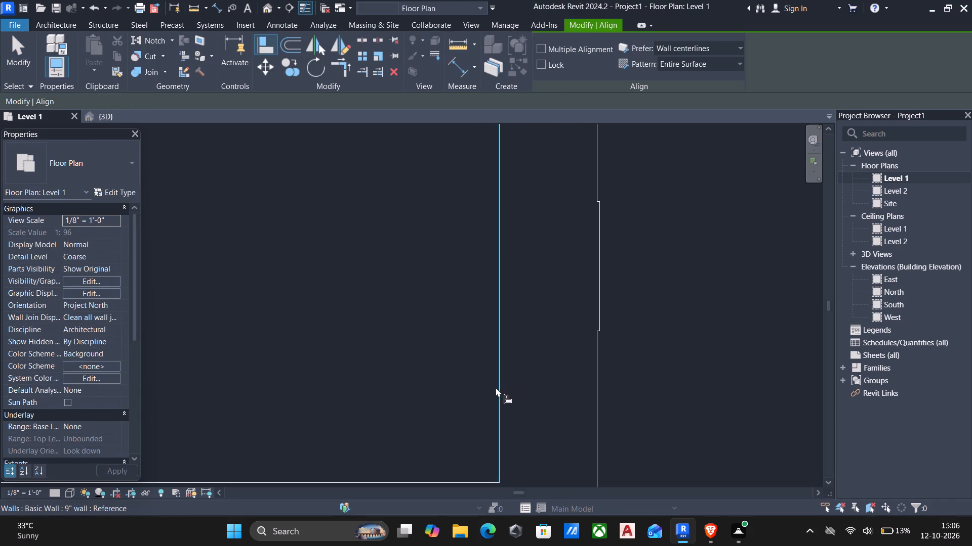
left_click(496, 387)
left_click(506, 300)
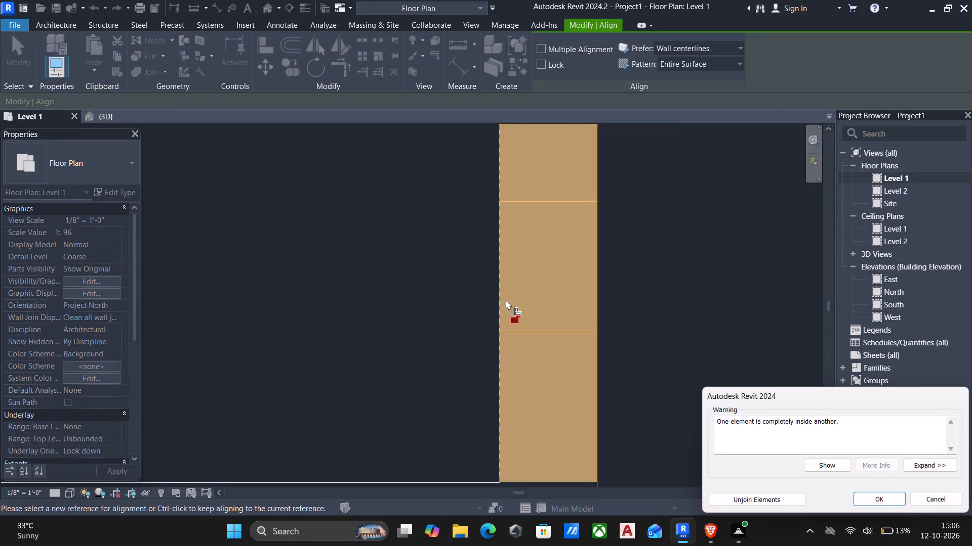
left_click(741, 495)
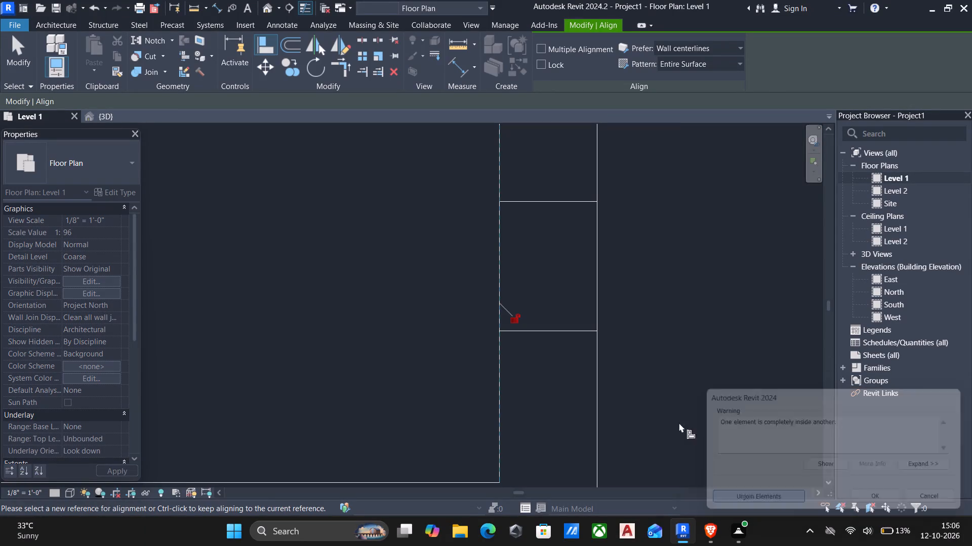
key("Escape")
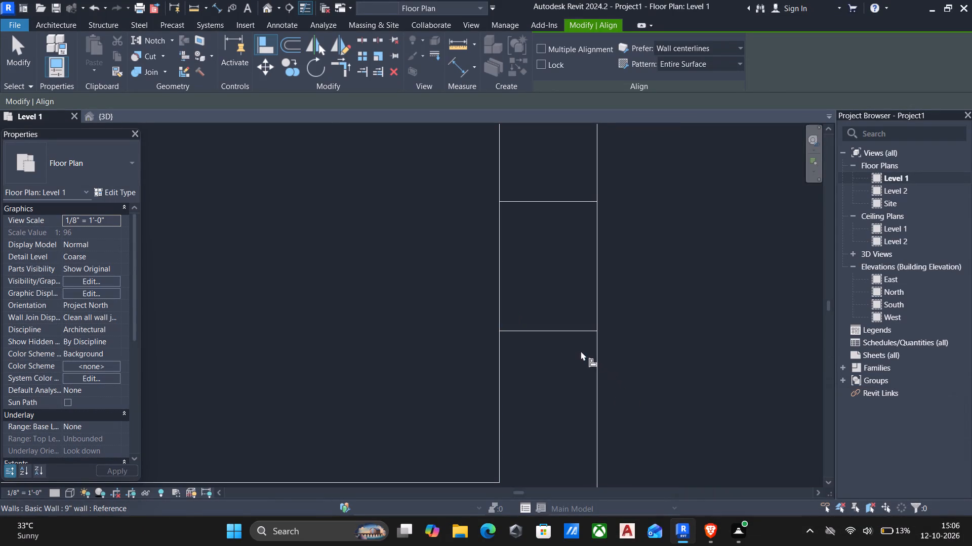
Nudge the column south within the western 9" wall until its southern edge lies in the junction with the horizontal 4" wall.
scroll(563, 356, "down", 6)
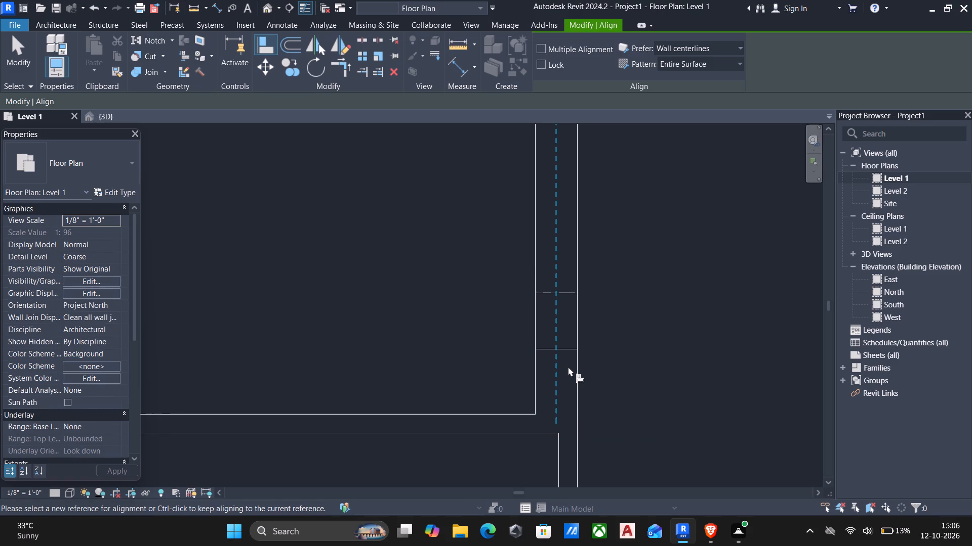
key("Escape")
left_click(547, 347)
key("Down")
key("Down")
key("Down")
key("Down")
key("Down")
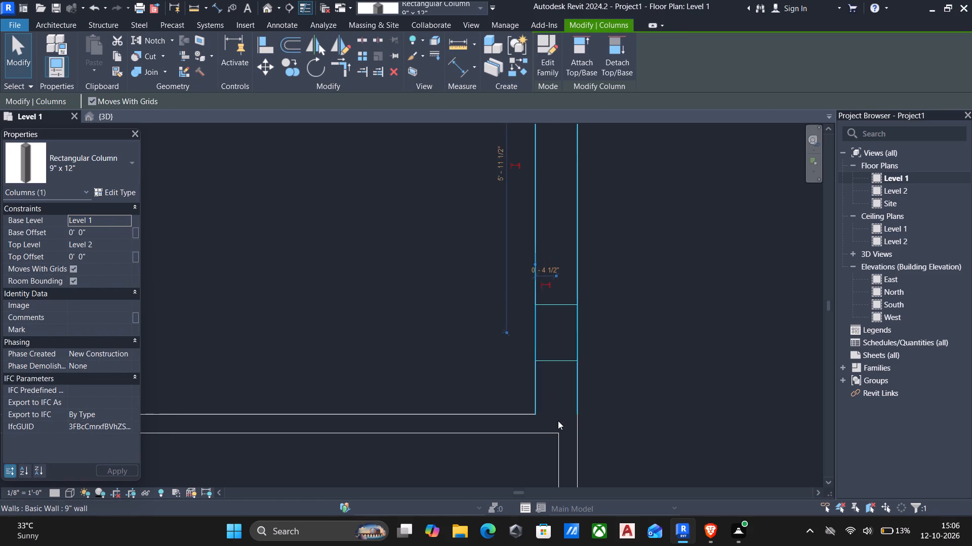
key("Down")
key("Down")
key("Down")
key("Down")
key("Down")
key("Down")
key("Down")
key("Down")
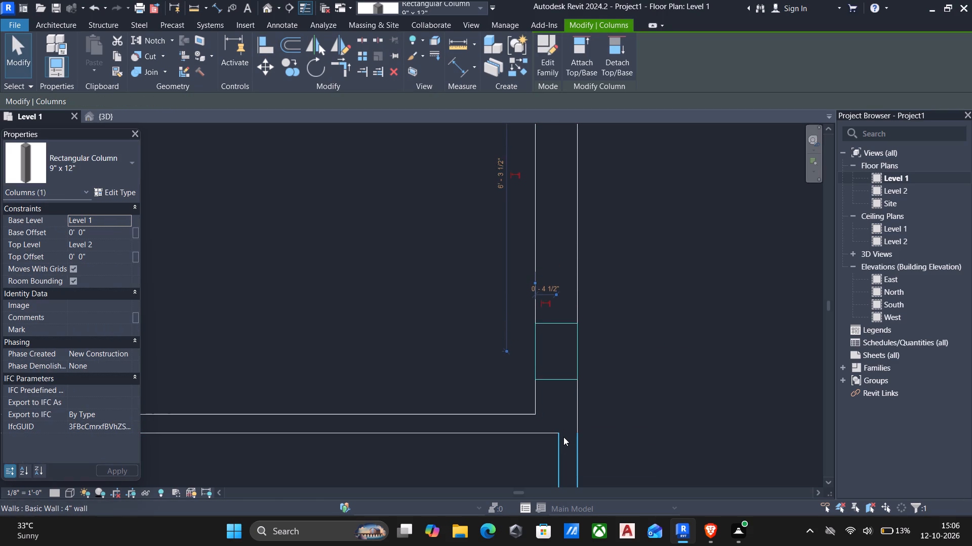
key("Down")
key("Down")
key("Down")
key("Down")
key("Down")
key("Down")
key("Down")
key("Down")
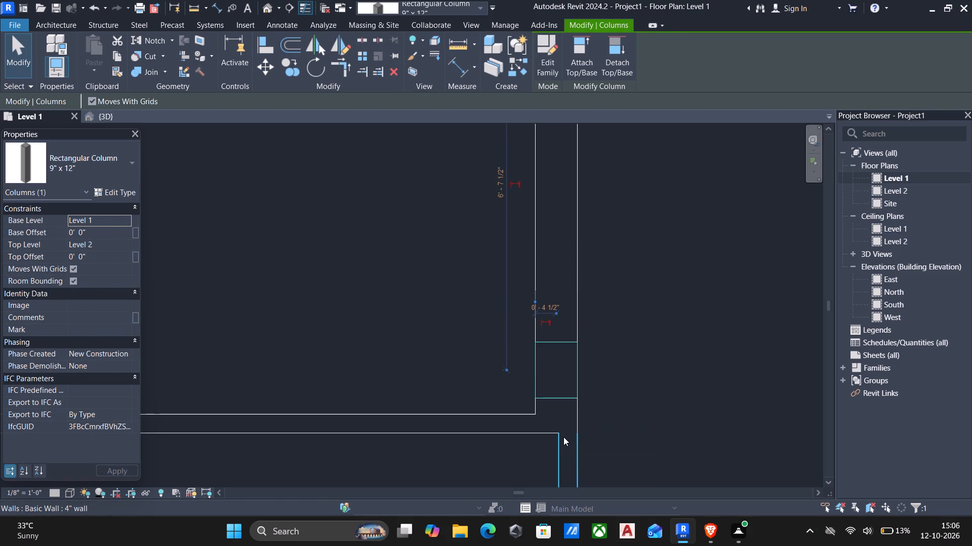
key("Down")
key("Down")
scroll(214, 394, "down", 12)
key("Down")
key("Down")
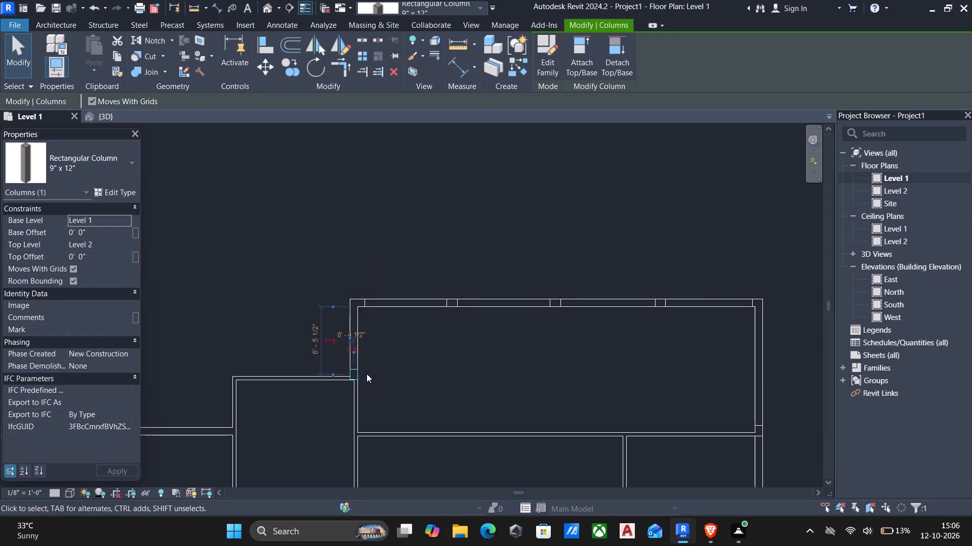
Align the column's southern edge with the southern face of the horizontal 4" wall.
scroll(349, 381, "up", 12)
scroll(395, 414, "up", 6)
type("al")
left_click(337, 333)
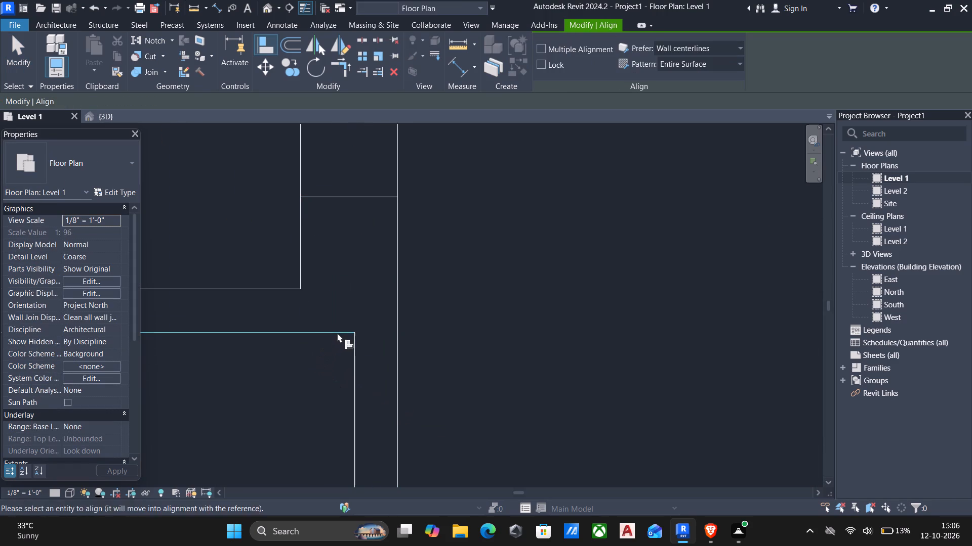
left_click(345, 323)
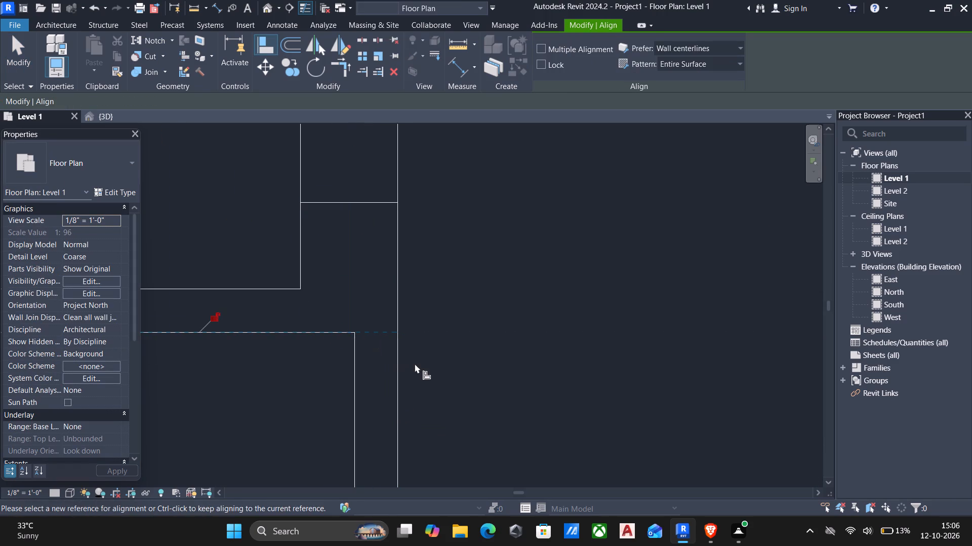
key("Escape")
Examine the overall wall layout and column positions across the Level 1 floor plan.
scroll(374, 337, "down", 6)
middle_click_drag(376, 337, 513, 338)
scroll(513, 338, "down", 5)
scroll(413, 320, "down", 2)
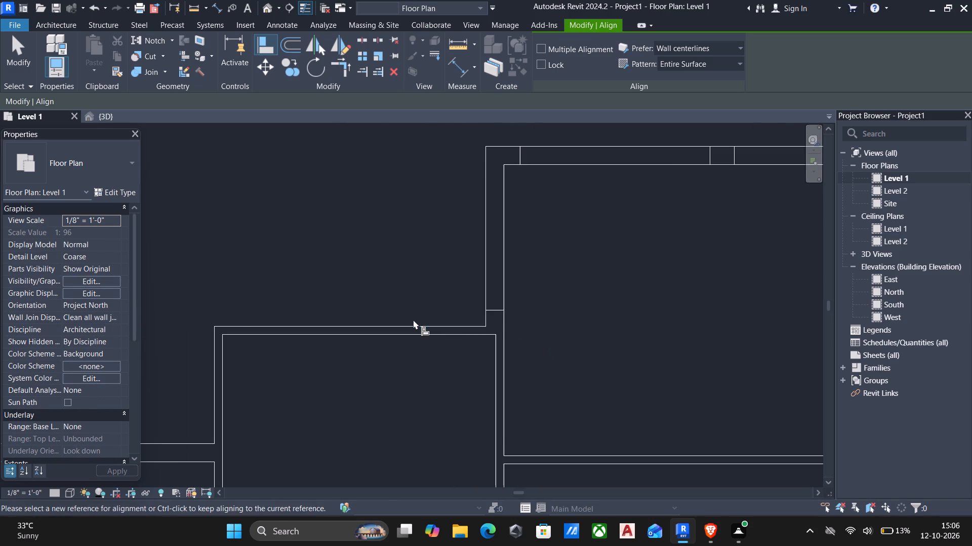
key("Escape")
scroll(470, 332, "down", 2)
middle_click_drag(567, 341, 480, 351)
scroll(480, 351, "down", 4)
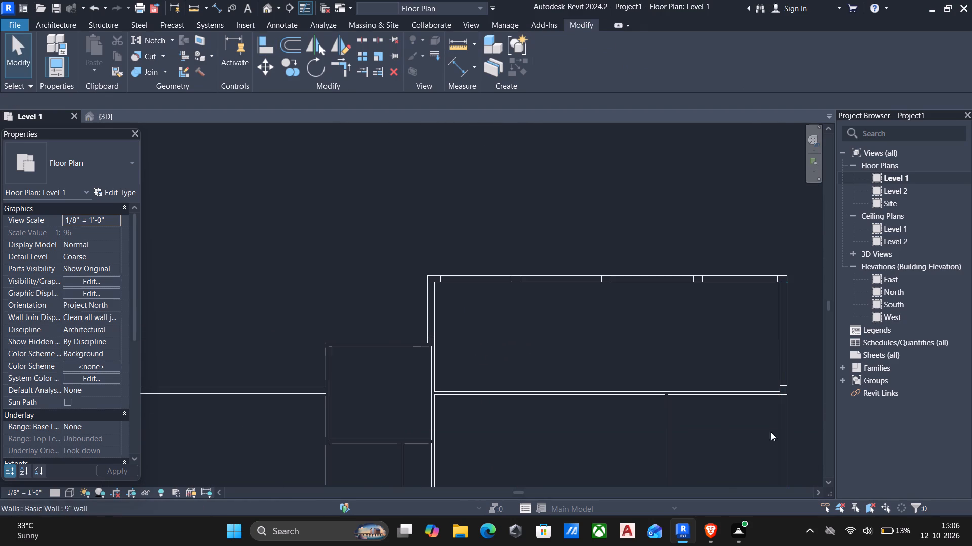
scroll(600, 337, "down", 3)
middle_click_drag(653, 418, 615, 371)
middle_click_drag(427, 406, 422, 375)
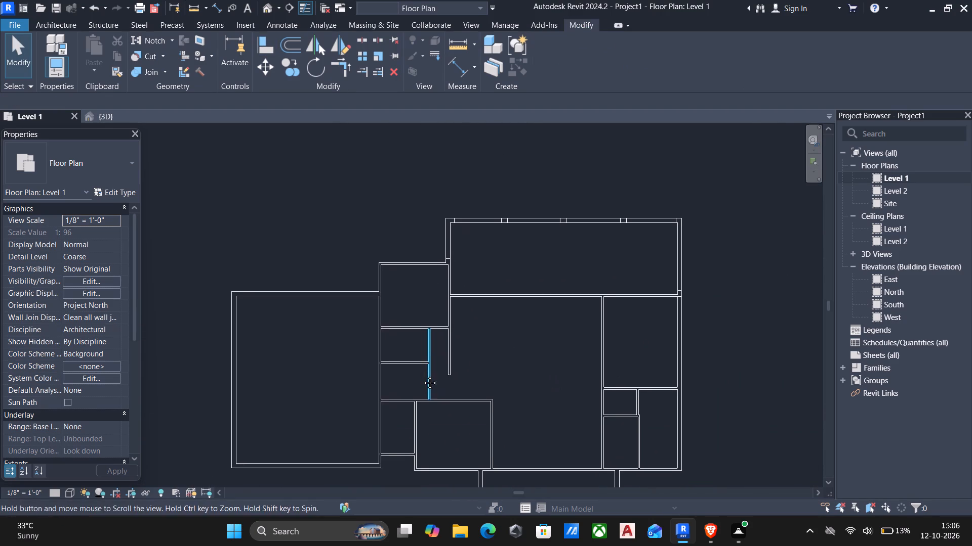
middle_click_drag(422, 375, 423, 374)
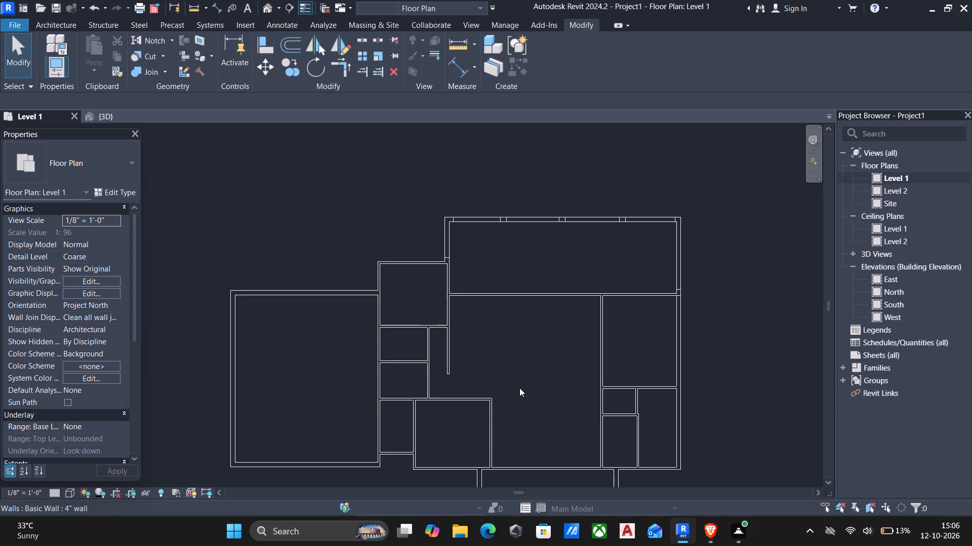
middle_click_drag(554, 447, 544, 429)
scroll(544, 429, "up", 1)
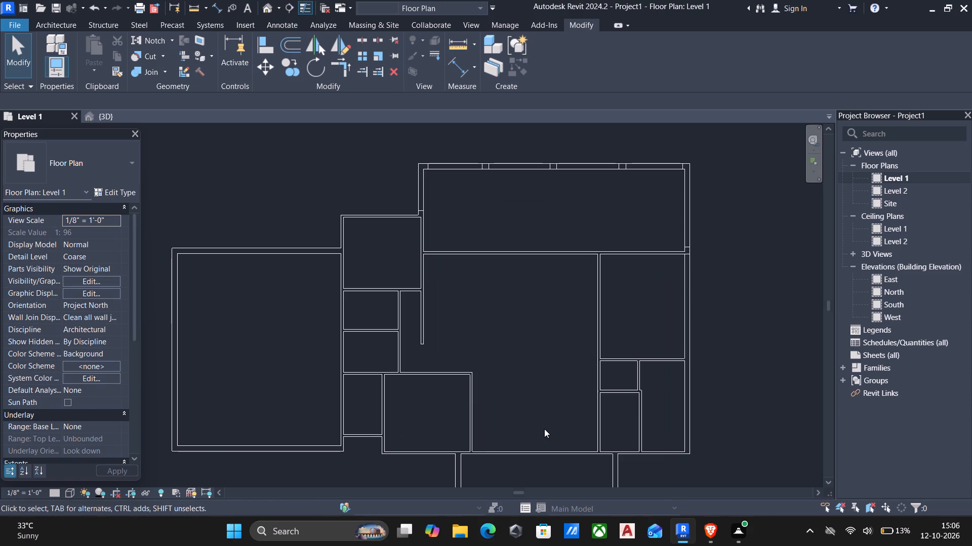
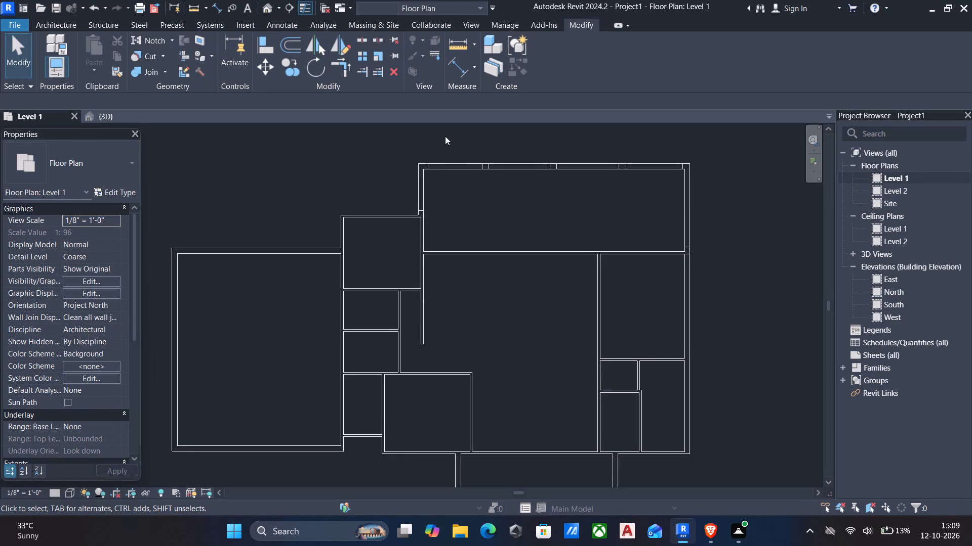
Align the western edge of the 9" x 12" column at the northwest corner with the outer face of the western 9" wall.
left_click(420, 166)
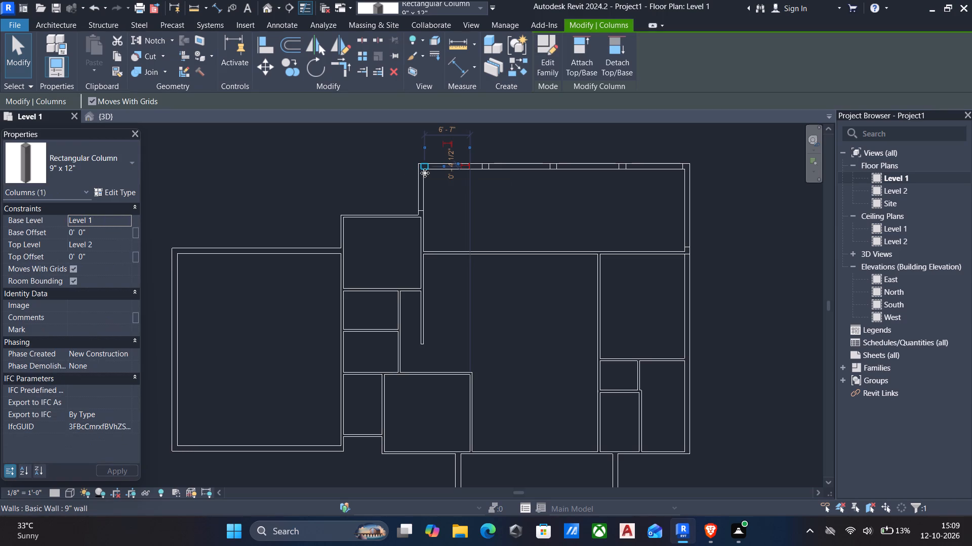
type("al")
scroll(429, 165, "up", 4)
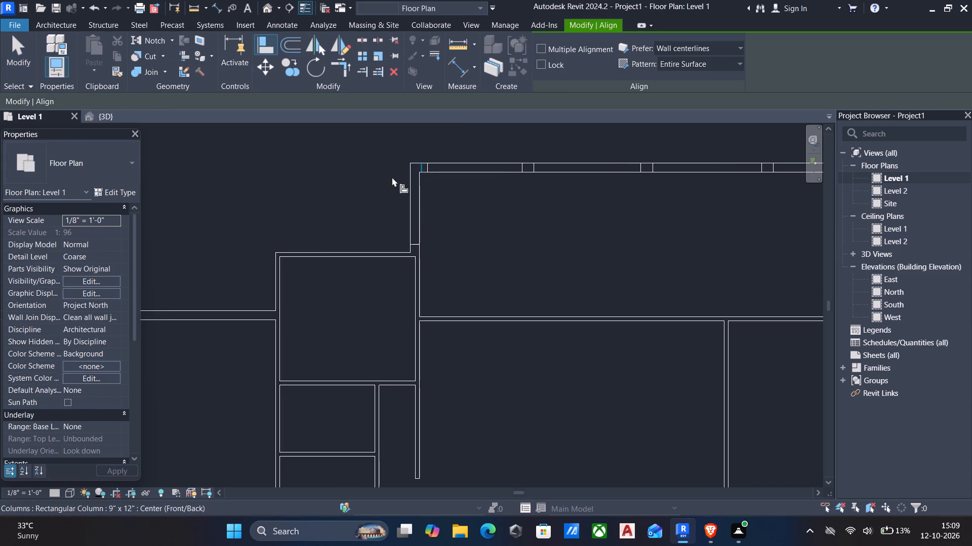
left_click(409, 178)
scroll(423, 162, "up", 5)
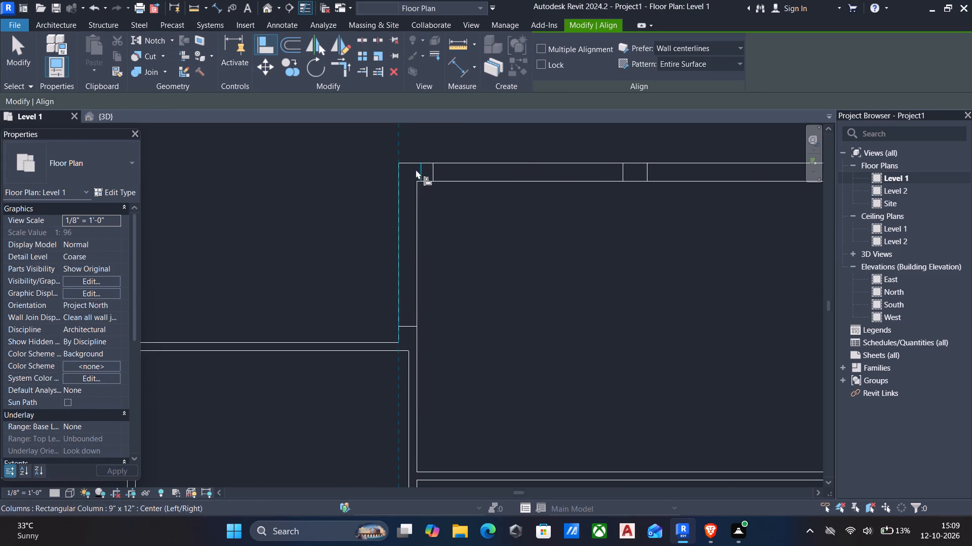
left_click(411, 169)
key("Escape")
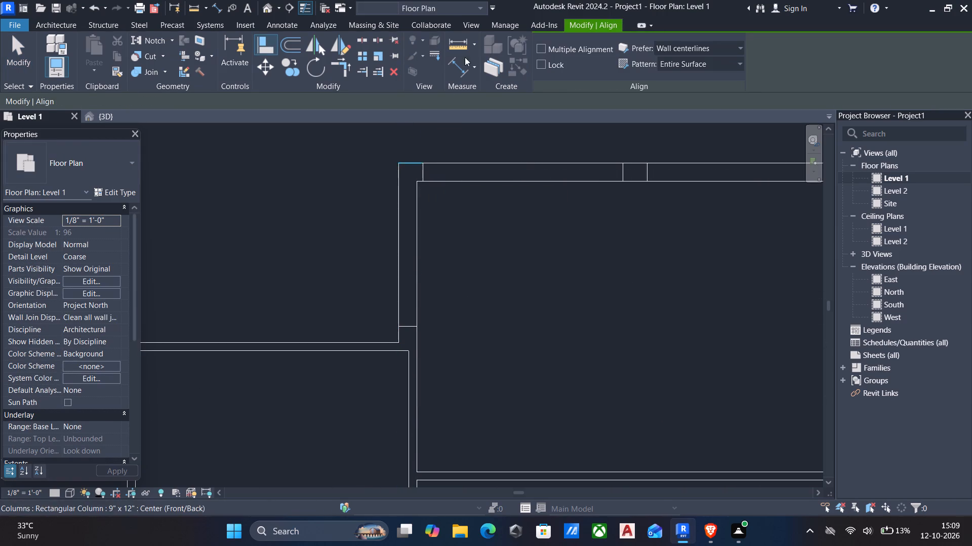
Open the default 3D view and display it with Coarse detail level and the Shaded visual style.
left_click(266, 6)
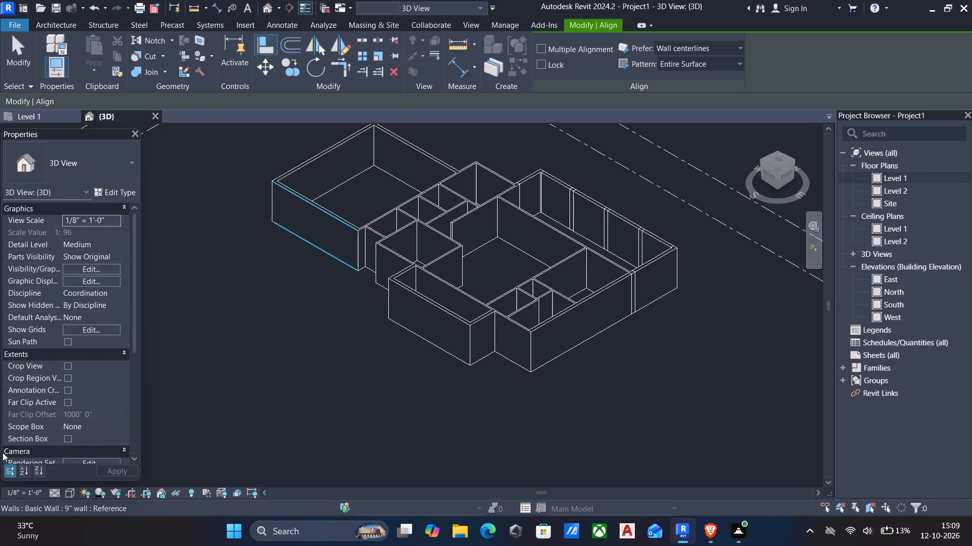
left_click(56, 490)
left_click(68, 458)
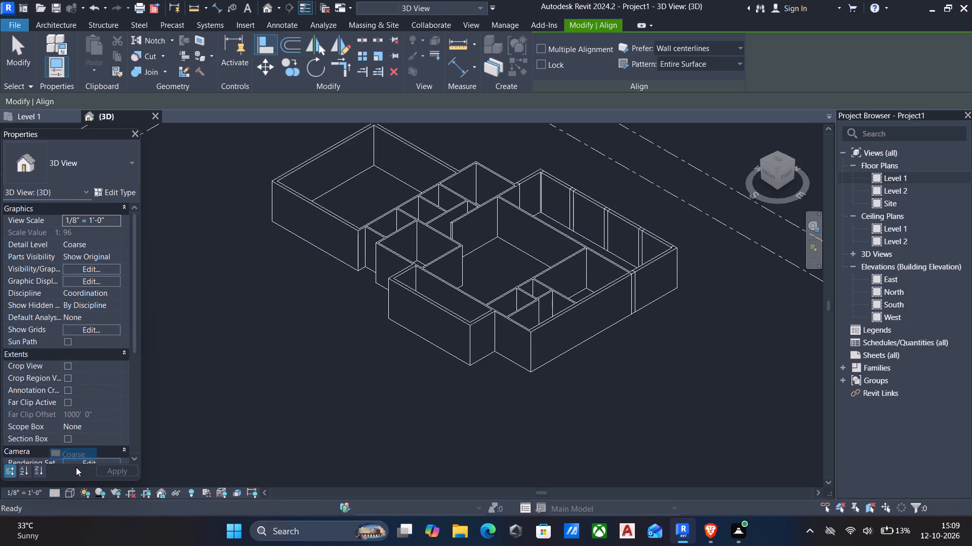
left_click(72, 489)
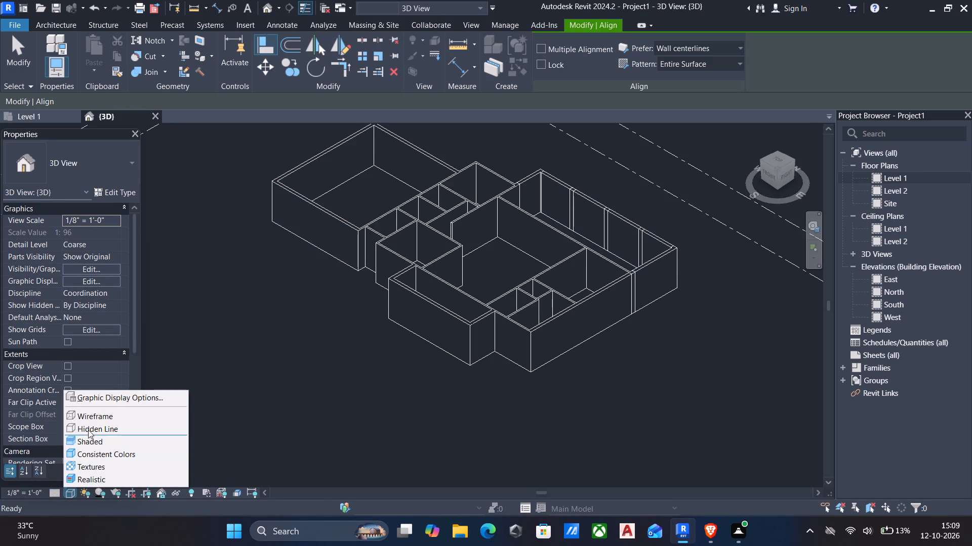
left_click(72, 443)
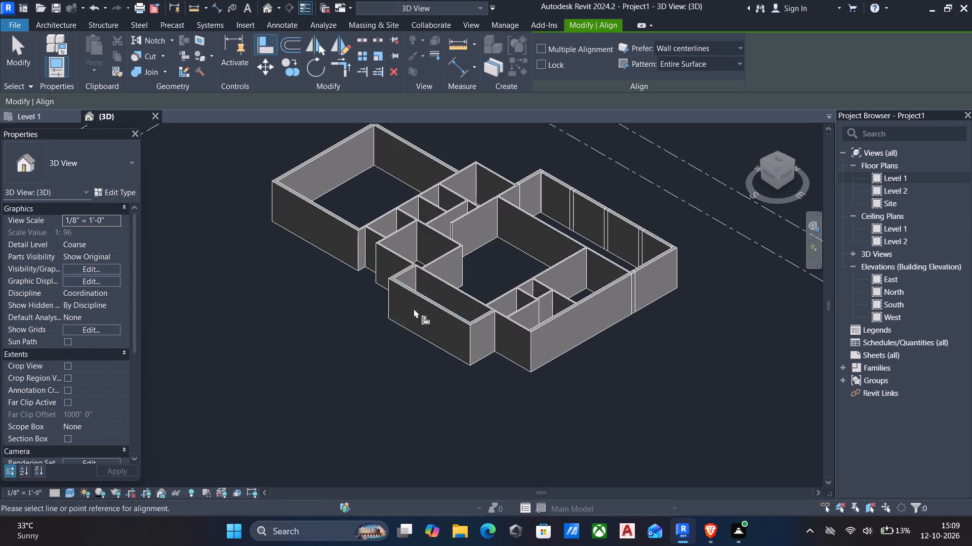
key("Escape")
Examine the walls and their junctions in the shaded 3D view.
scroll(437, 301, "up", 5)
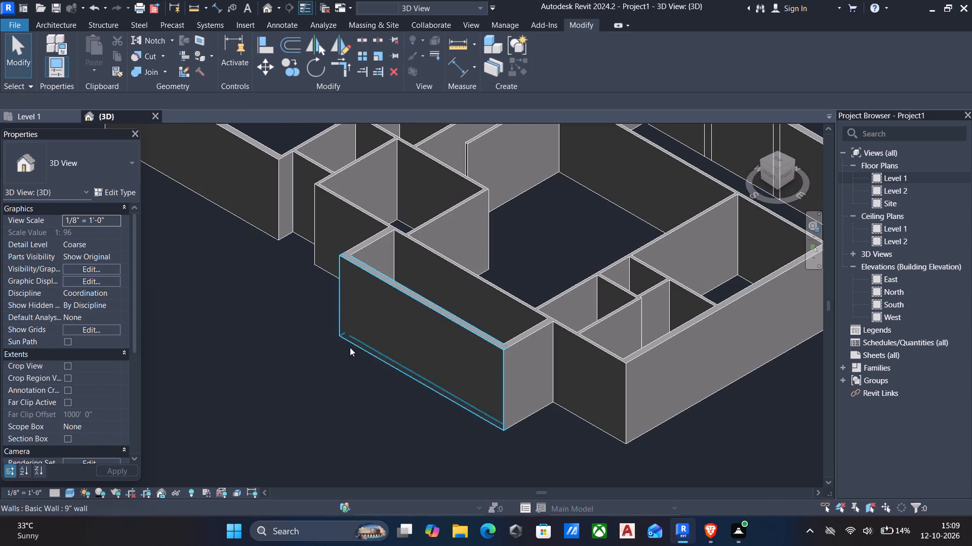
middle_click_drag(574, 290, 566, 332)
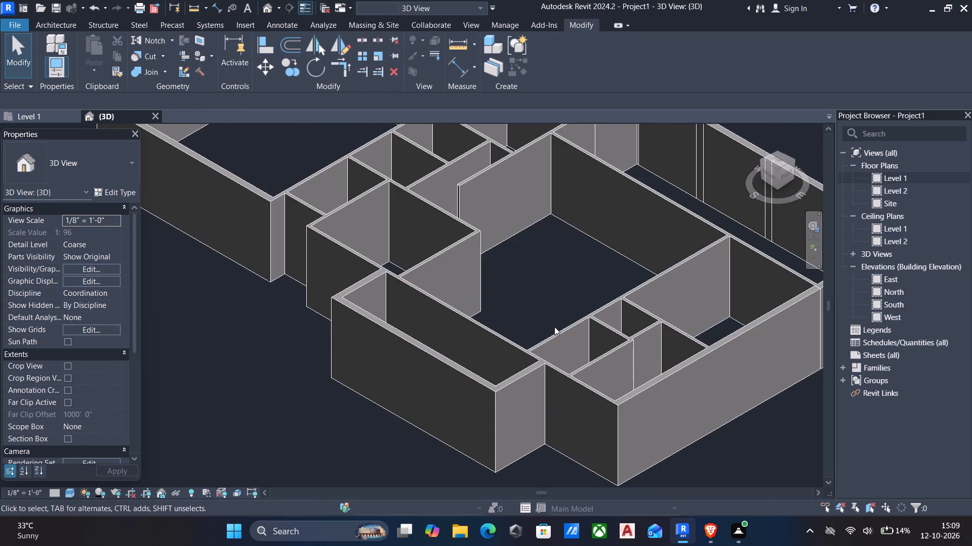
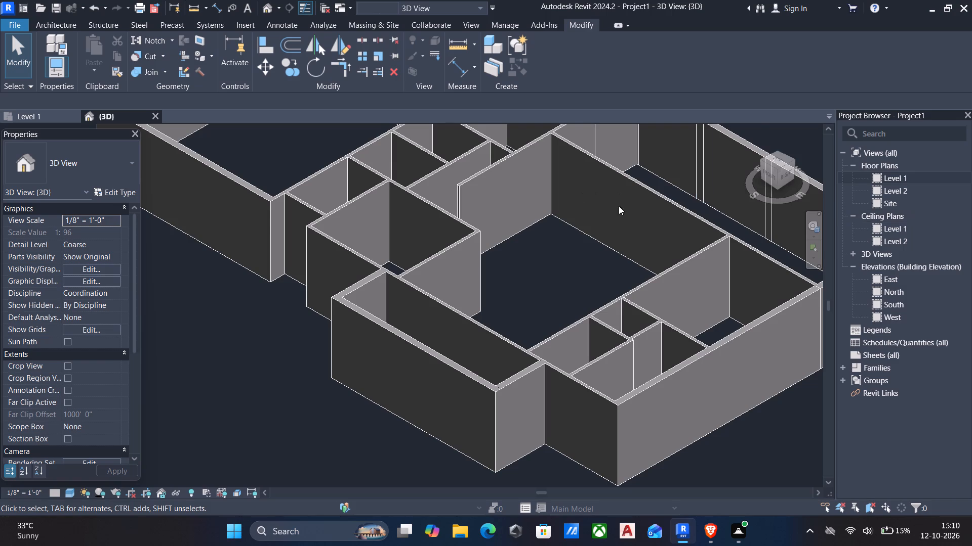
Return to the Level 1 floor plan and bring the whole house layout into view.
double_click(892, 180)
scroll(548, 232, "down", 5)
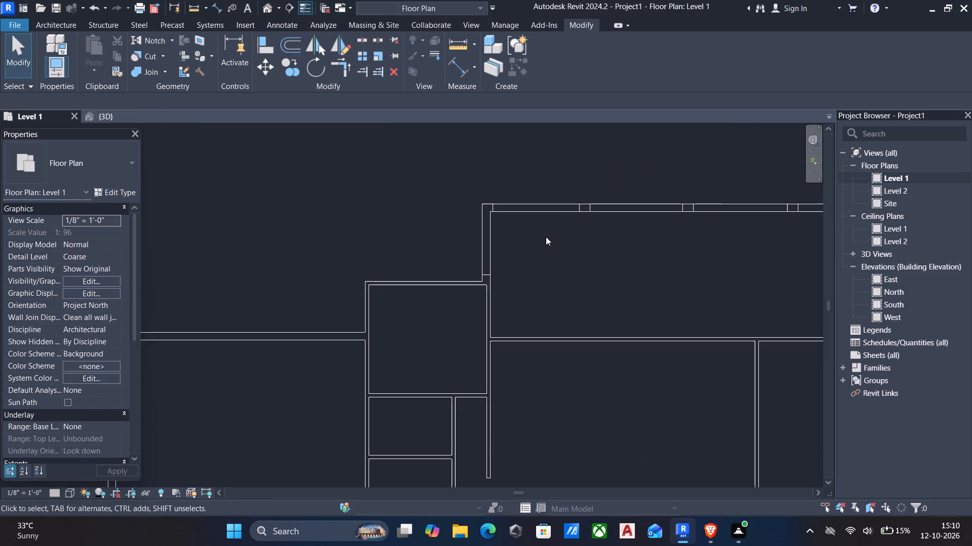
scroll(546, 237, "down", 2)
scroll(549, 293, "down", 7)
middle_click(590, 350)
middle_click(577, 312)
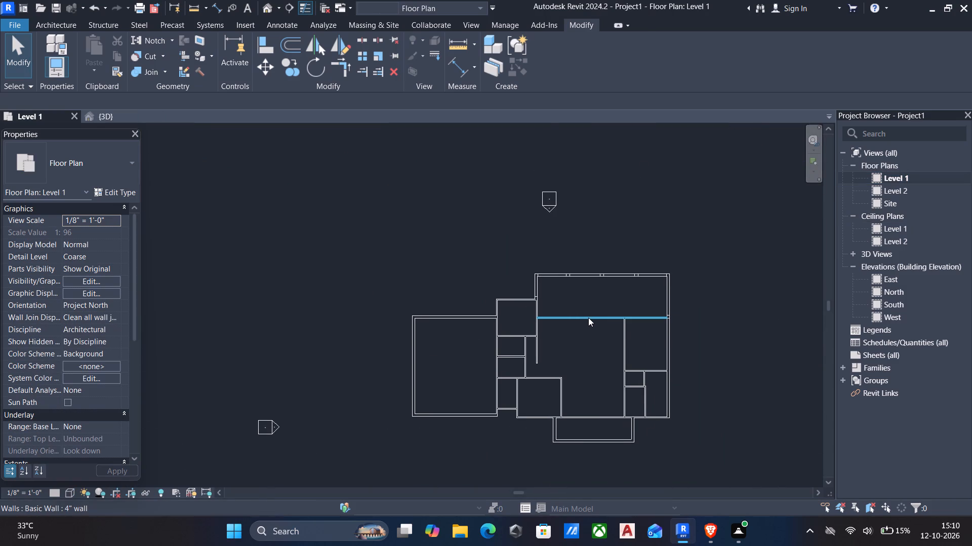
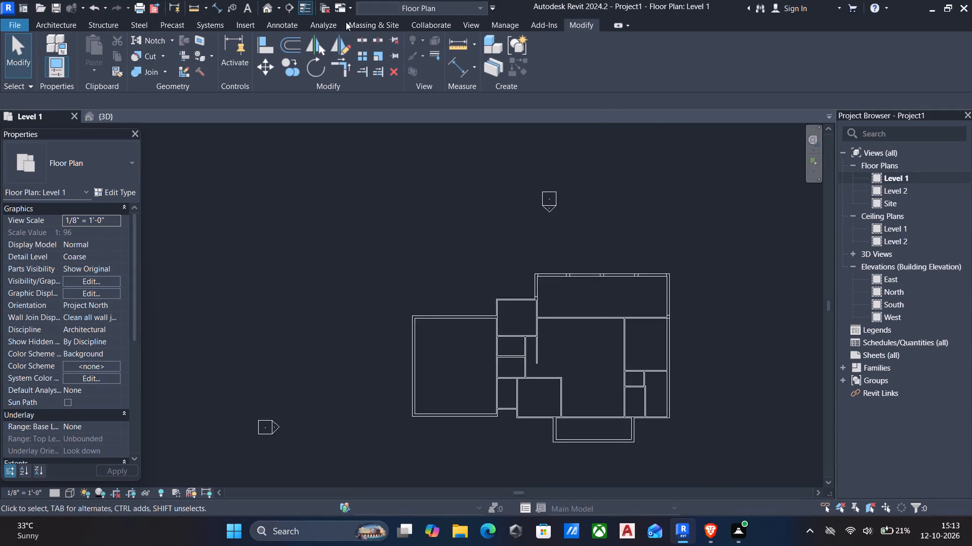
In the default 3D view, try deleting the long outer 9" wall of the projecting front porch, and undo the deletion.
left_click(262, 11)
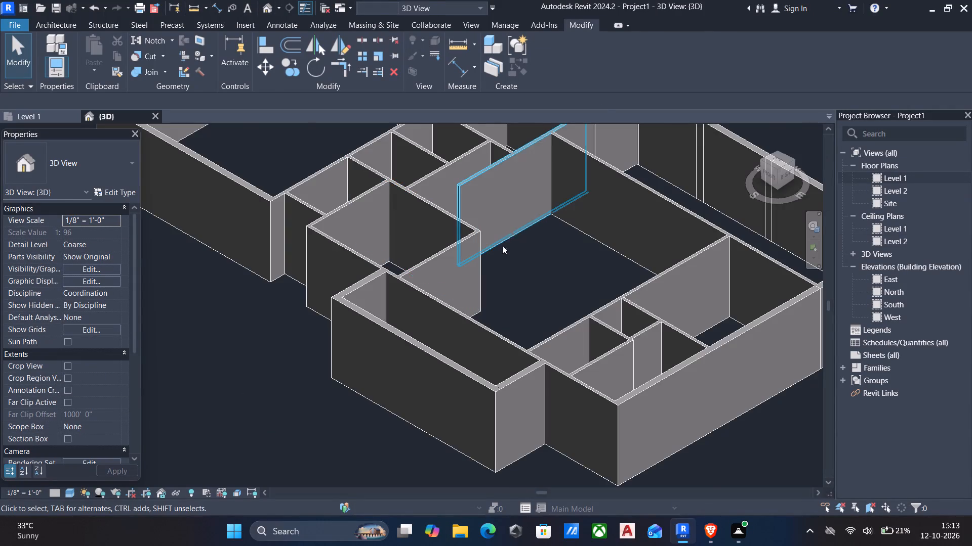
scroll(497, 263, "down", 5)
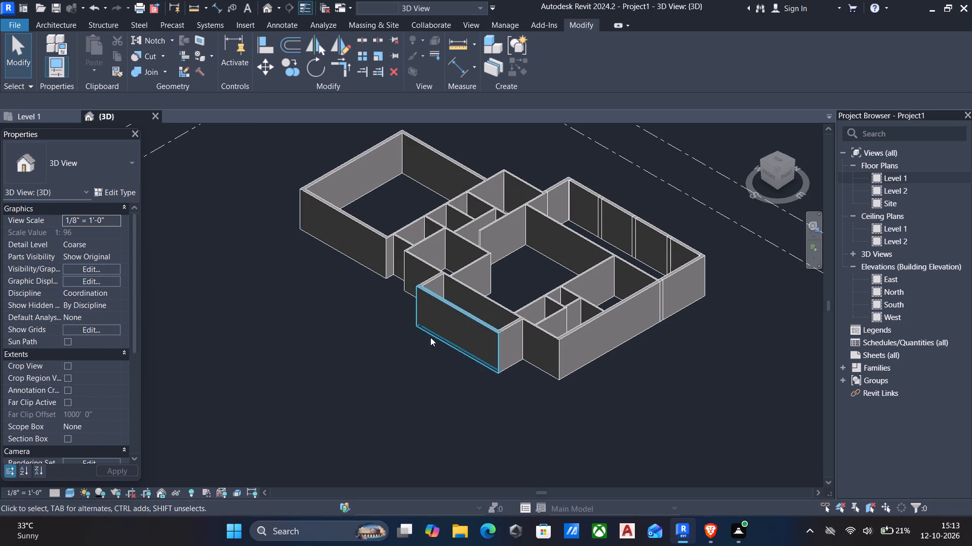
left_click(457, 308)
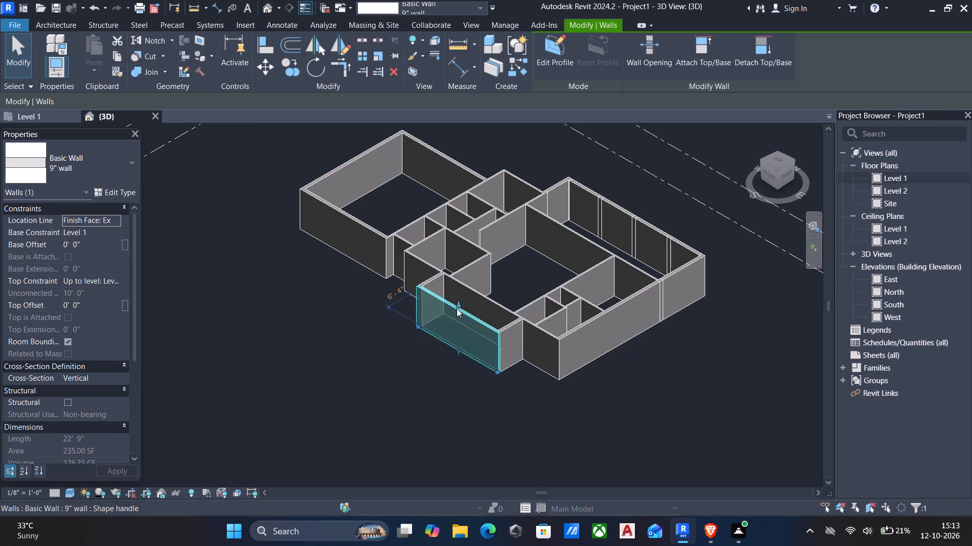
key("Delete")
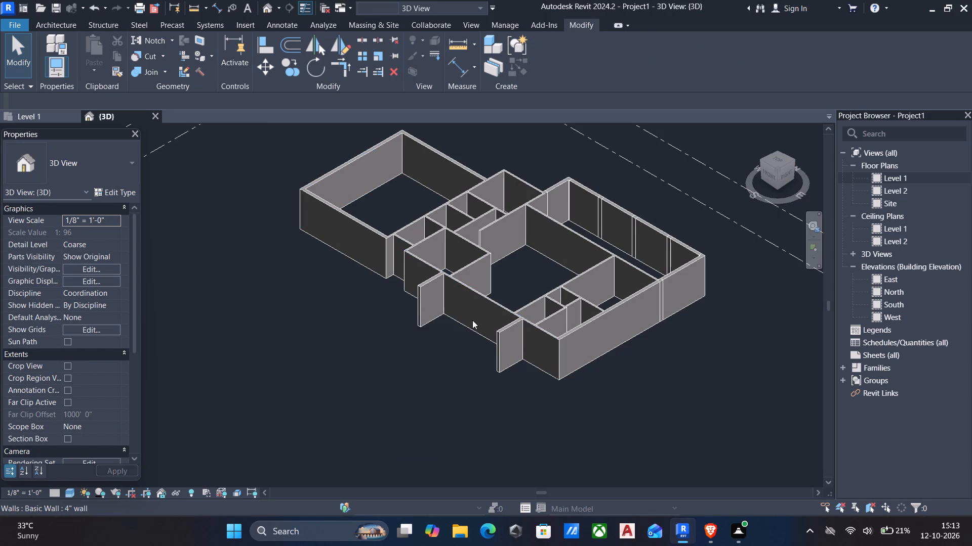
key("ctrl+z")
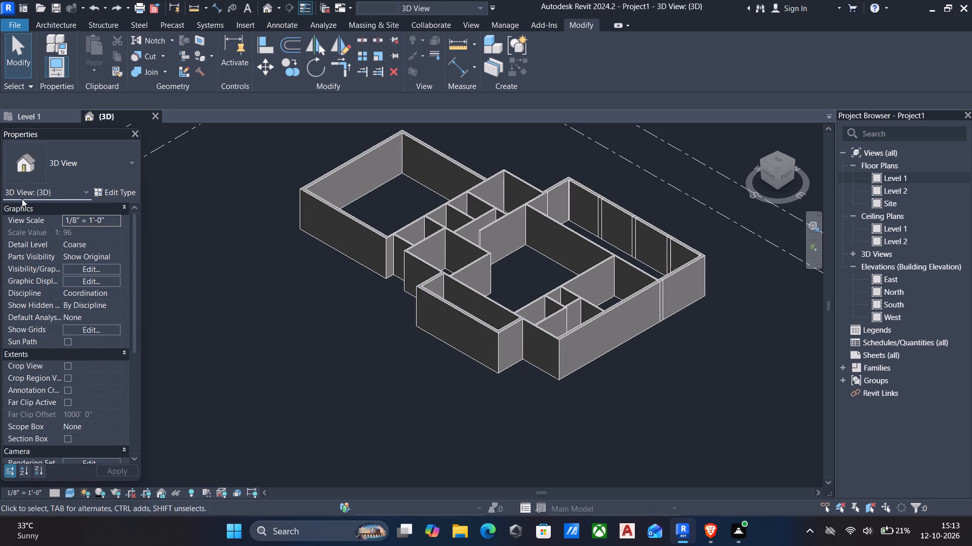
Return to the Level 1 floor plan with the whole house layout centred.
double_click(898, 180)
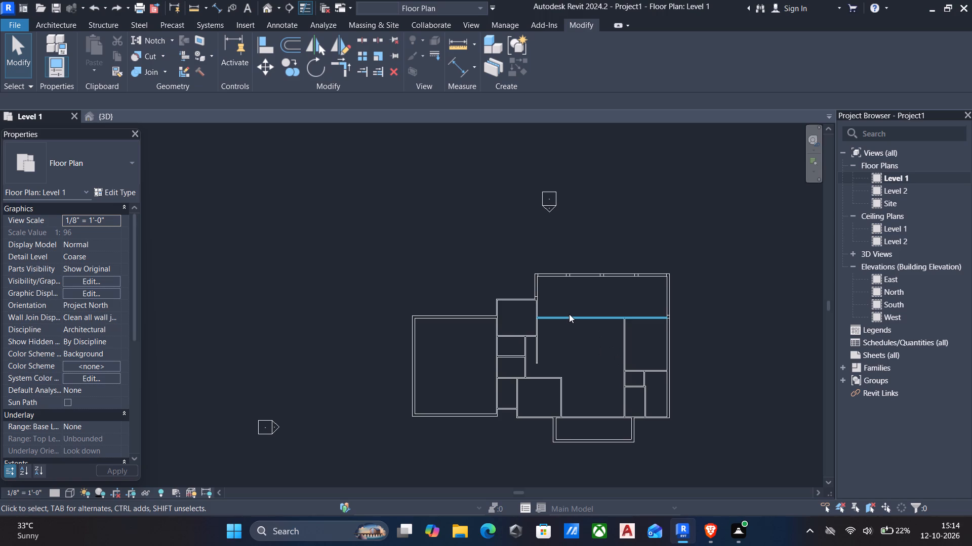
middle_click_drag(558, 370, 511, 341)
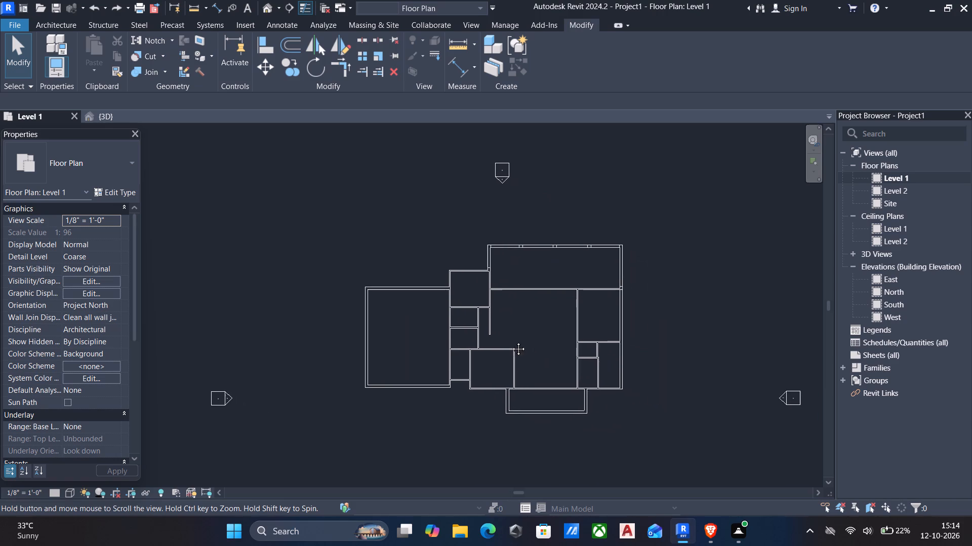
middle_click_drag(511, 341, 468, 352)
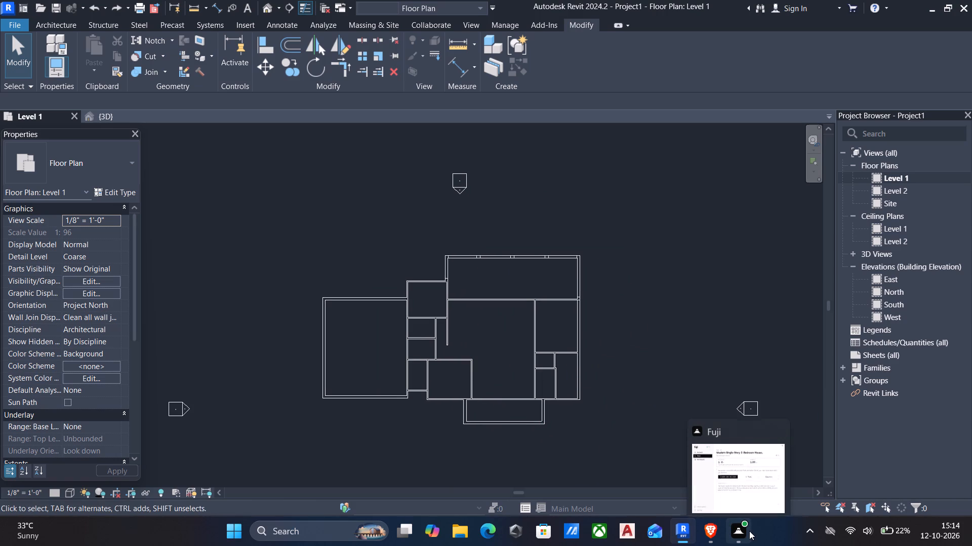
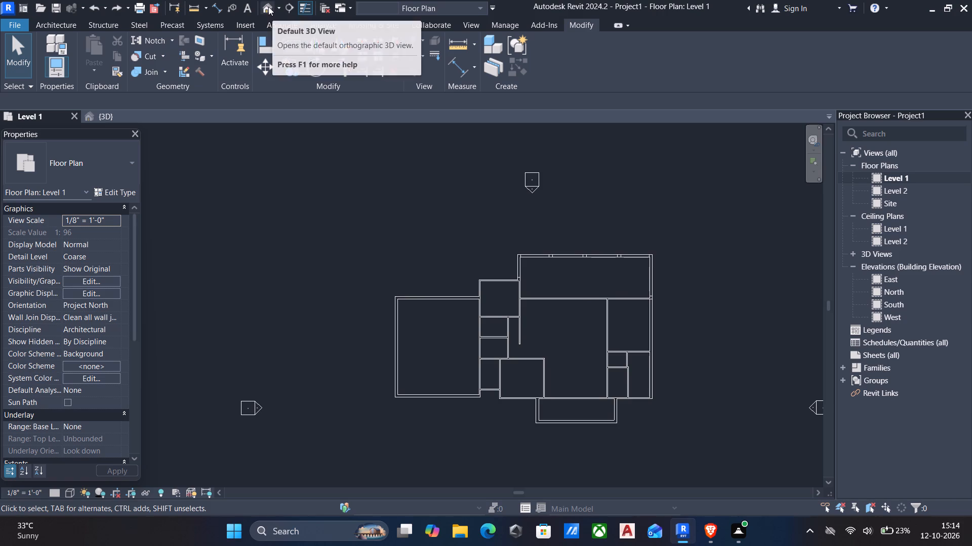
Delete the long outer 9" wall of the projecting front porch in the Level 1 plan.
left_click(586, 424)
key("Delete")
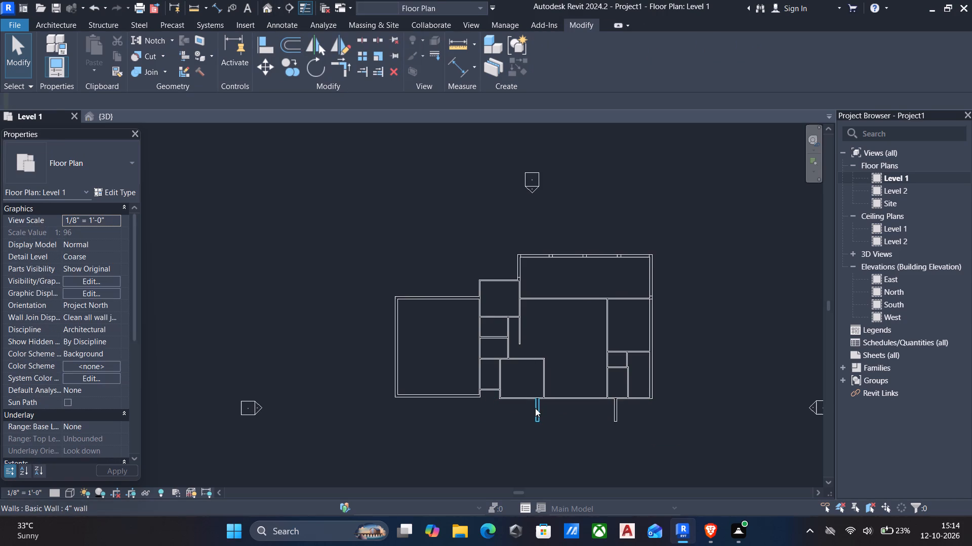
Shorten both remaining 9" side walls of the front porch by setting their projection from the front wall to 1'.
left_click(535, 408)
scroll(536, 424, "up", 7)
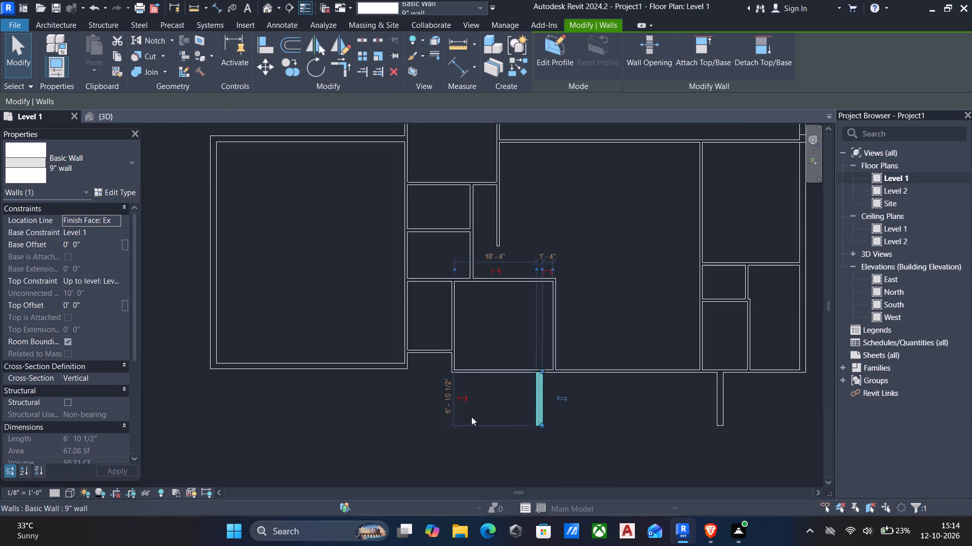
left_click(437, 404)
type("1'")
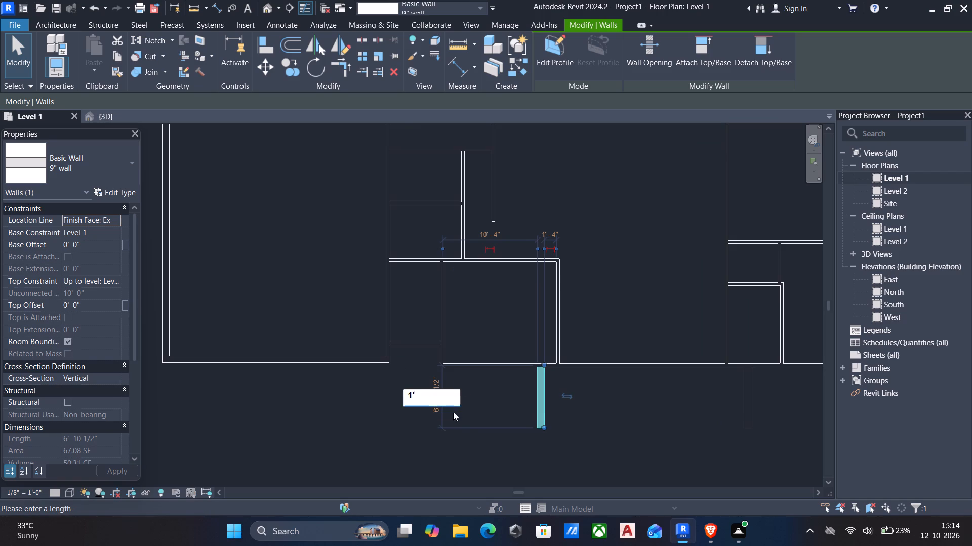
key("Return")
left_click(744, 409)
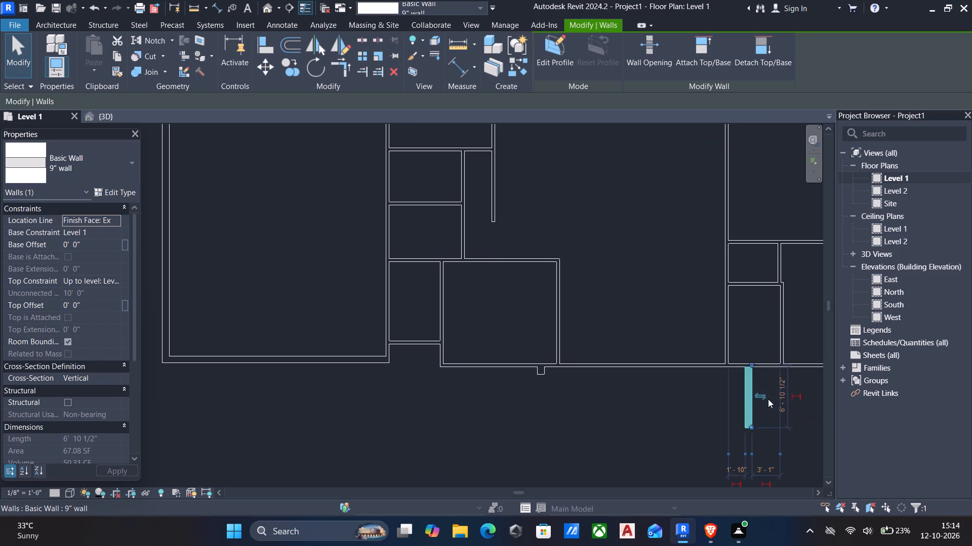
left_click(777, 395)
type("1'")
key("Return")
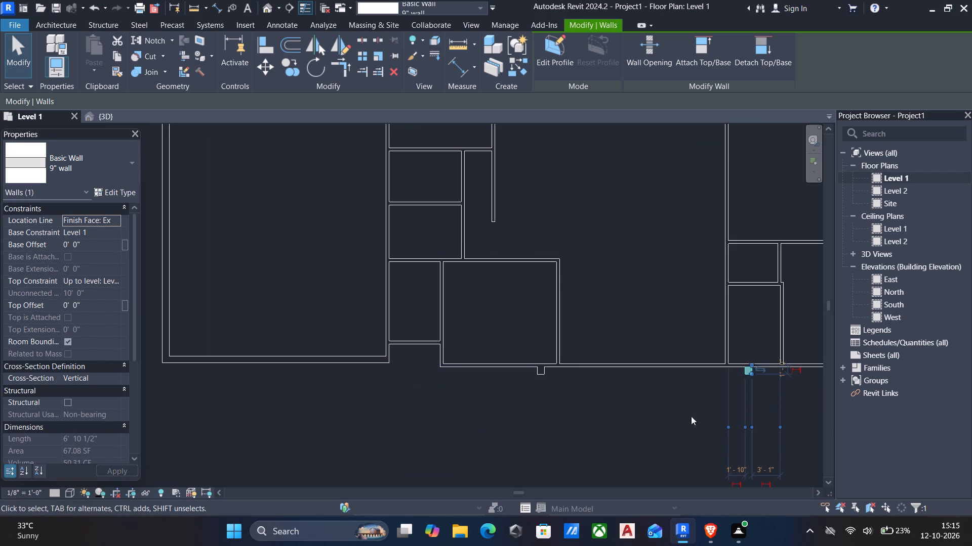
key("Escape")
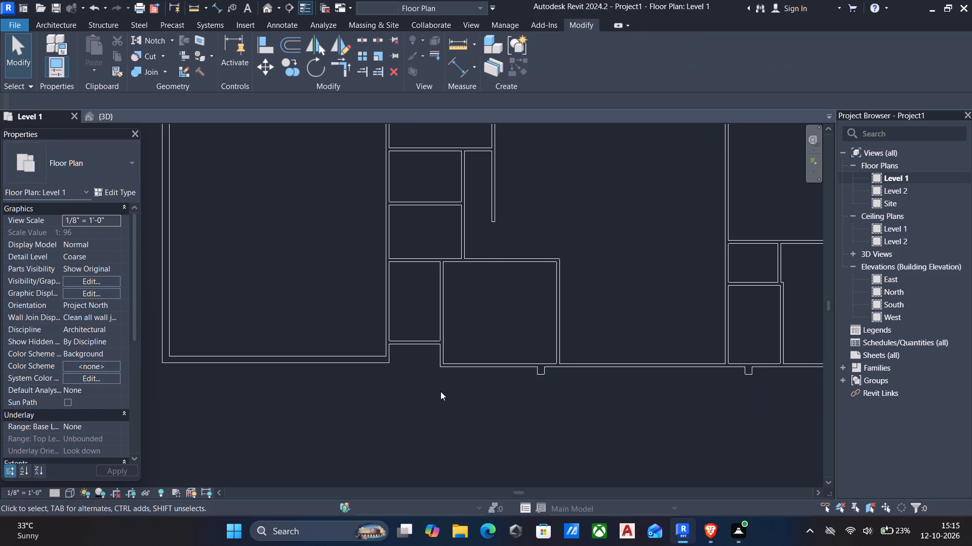
Examine the two shortened porch walls along the front of the house in the default 3D view.
middle_click_drag(439, 390, 452, 367)
scroll(452, 367, "down", 2)
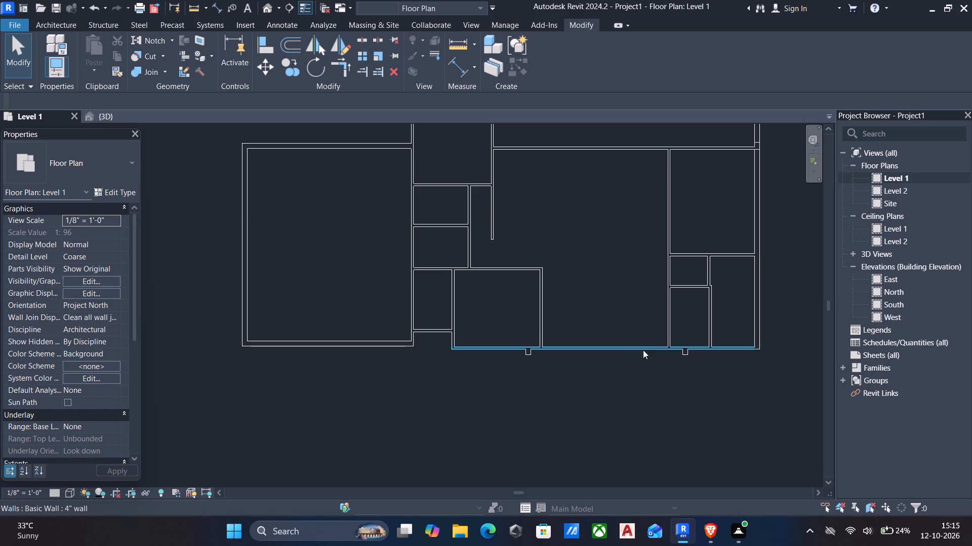
left_click(266, 12)
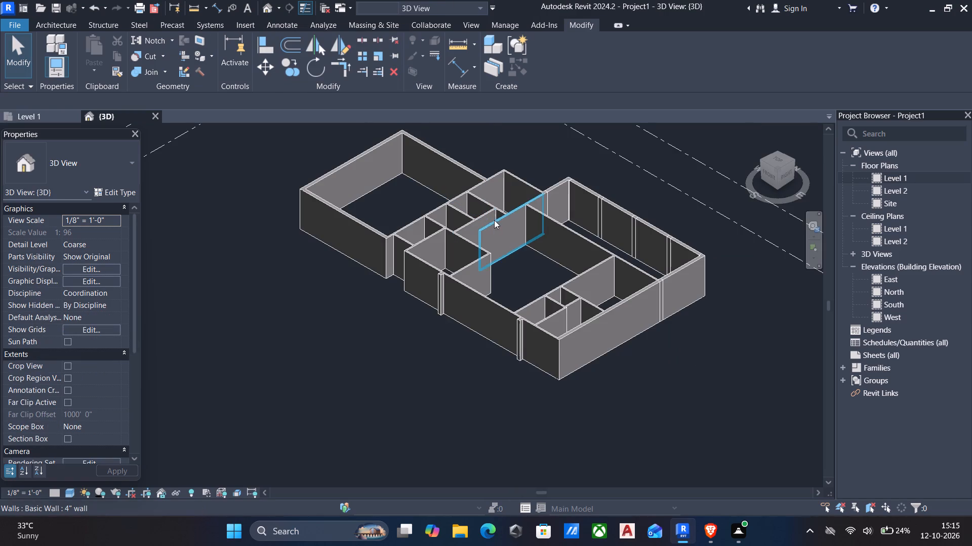
middle_click_drag(423, 313, 487, 286, "shift")
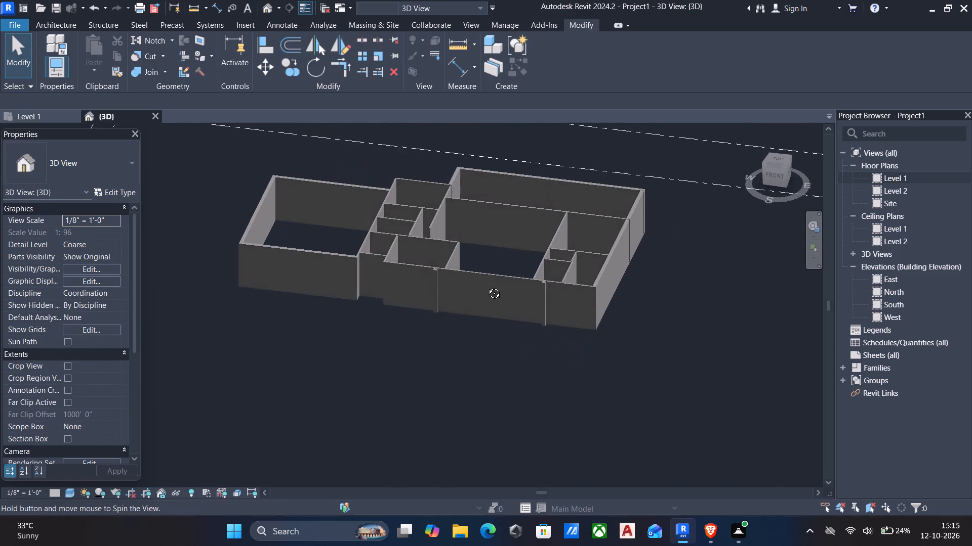
middle_click_drag(487, 286, 505, 238, "shift")
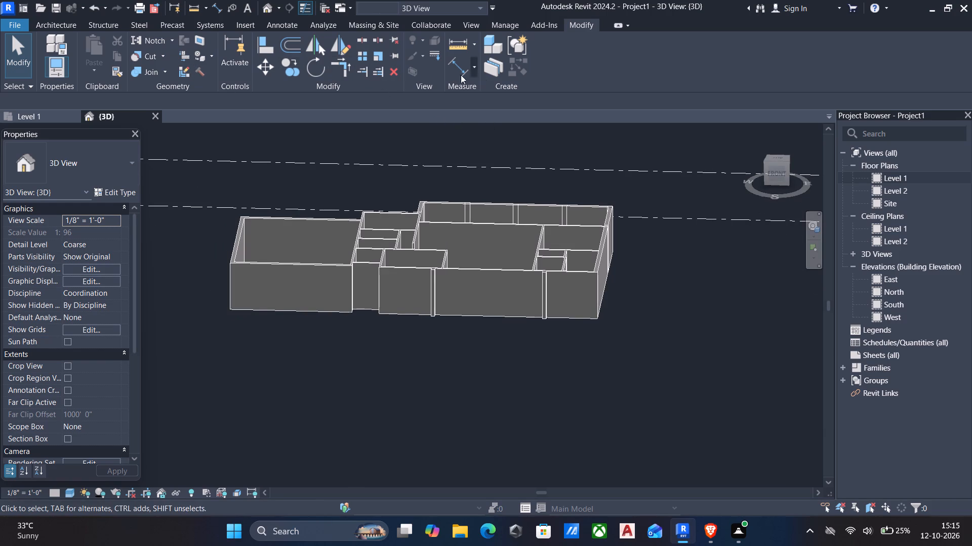
On Level 1, create a rectangular Generic - 12" floor about 54'-7" deep, from the rear right house corner to beyond the front, aligned with the far-left outer wall.
double_click(910, 177)
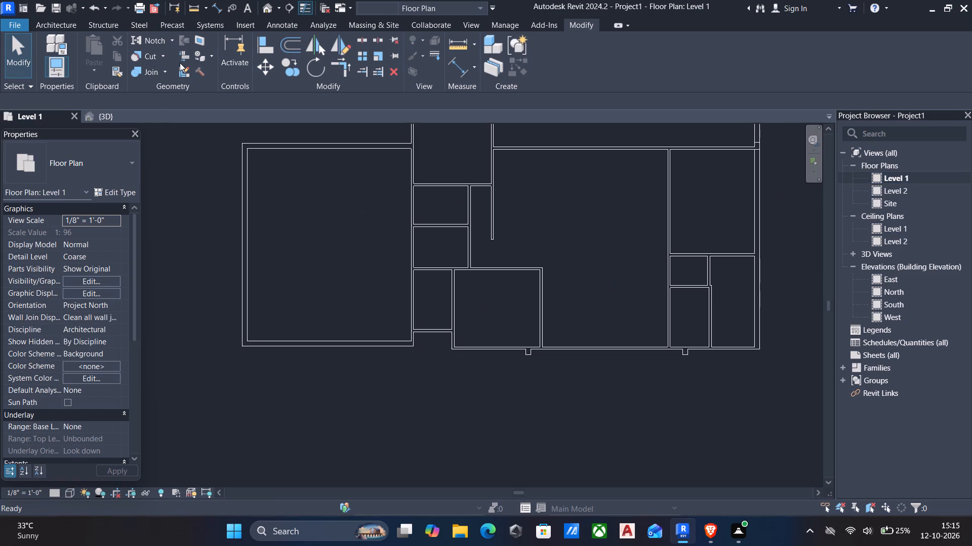
left_click(65, 23)
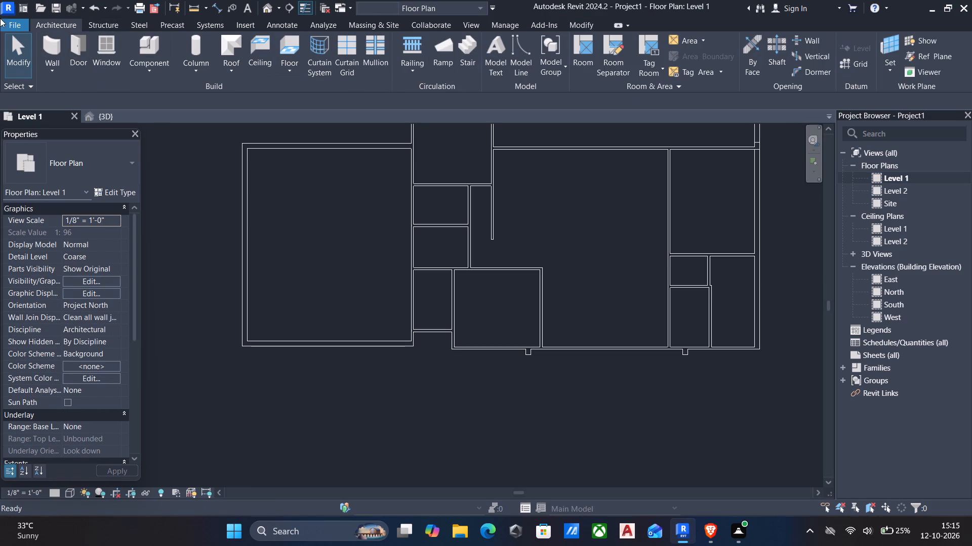
left_click(286, 66)
left_click(315, 99)
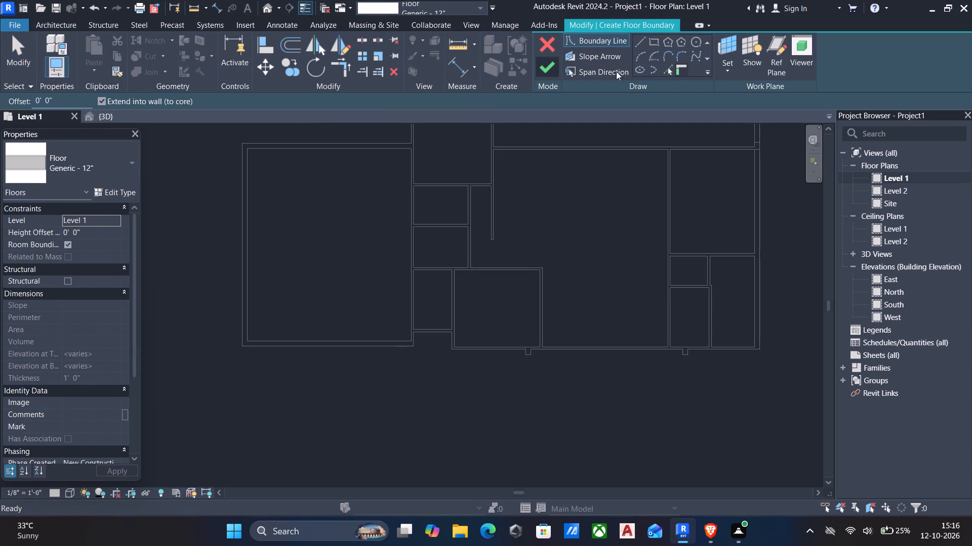
left_click(650, 38)
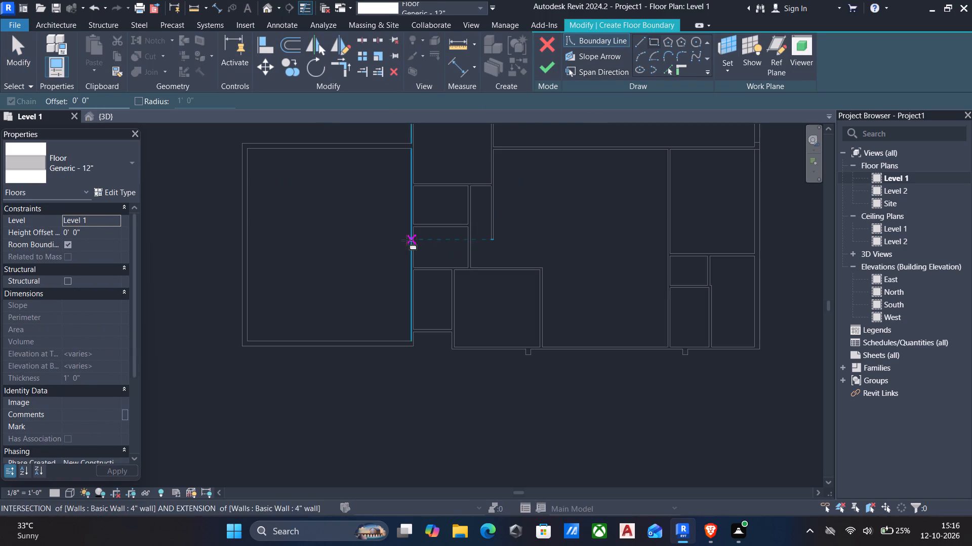
scroll(402, 240, "down", 4)
middle_click_drag(343, 218, 350, 244)
middle_click(350, 244)
scroll(605, 167, "up", 5)
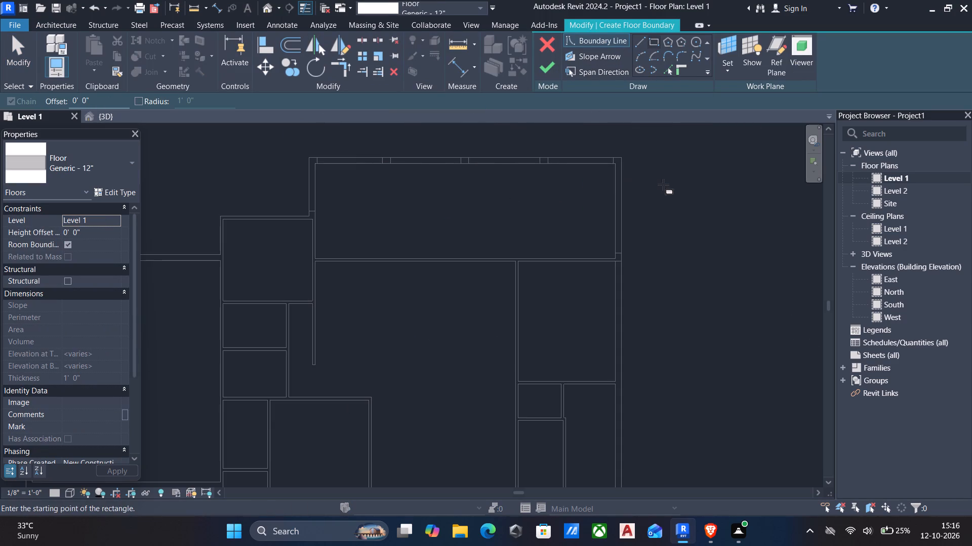
left_click(619, 157)
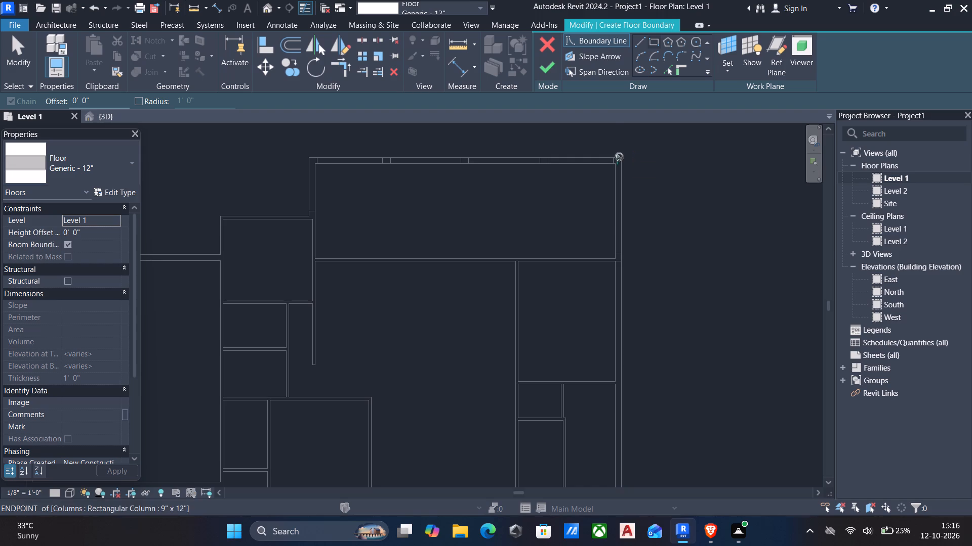
middle_click_drag(539, 249, 543, 240)
key("Escape")
scroll(629, 139, "up", 4)
left_click(619, 172)
middle_click_drag(526, 235, 555, 207)
scroll(510, 235, "down", 4)
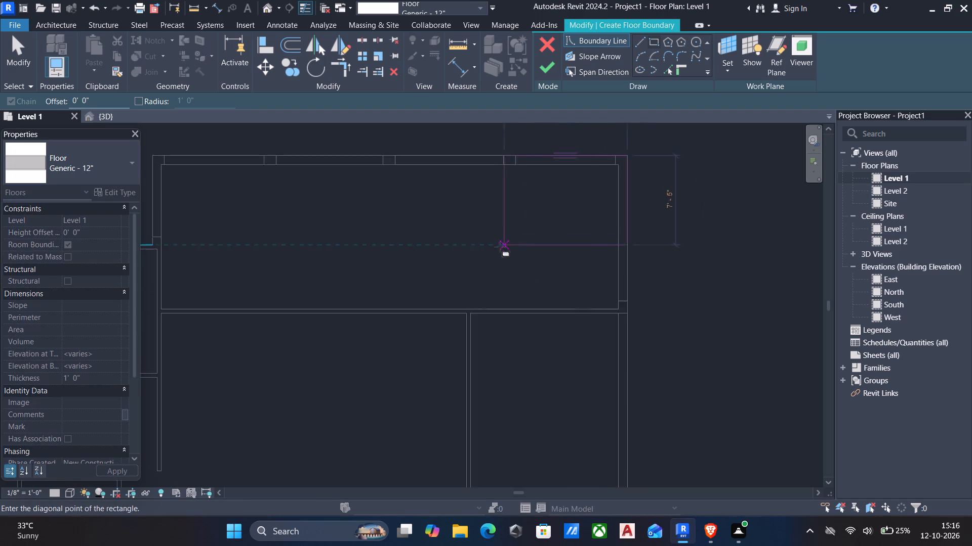
scroll(500, 247, "down", 2)
middle_click_drag(440, 293, 491, 200)
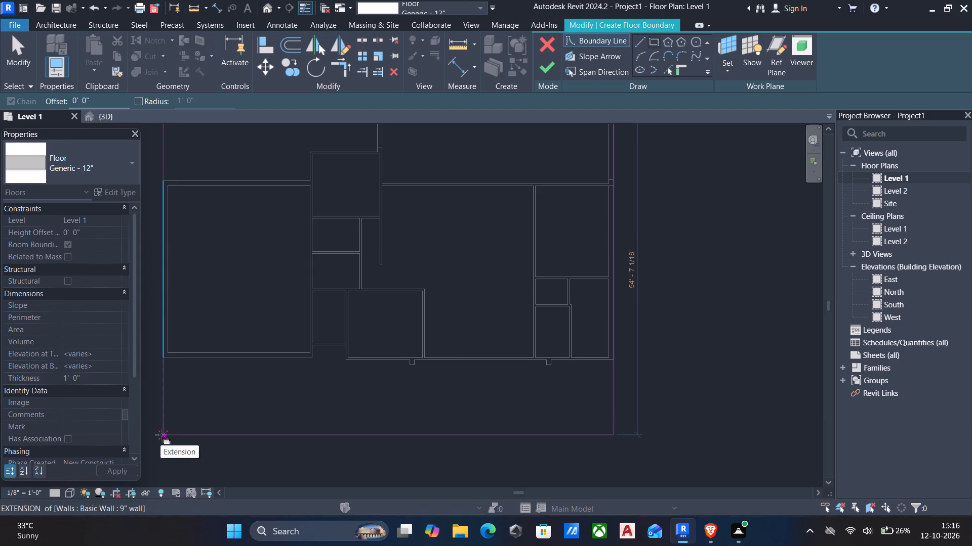
left_click(160, 435)
key("Escape")
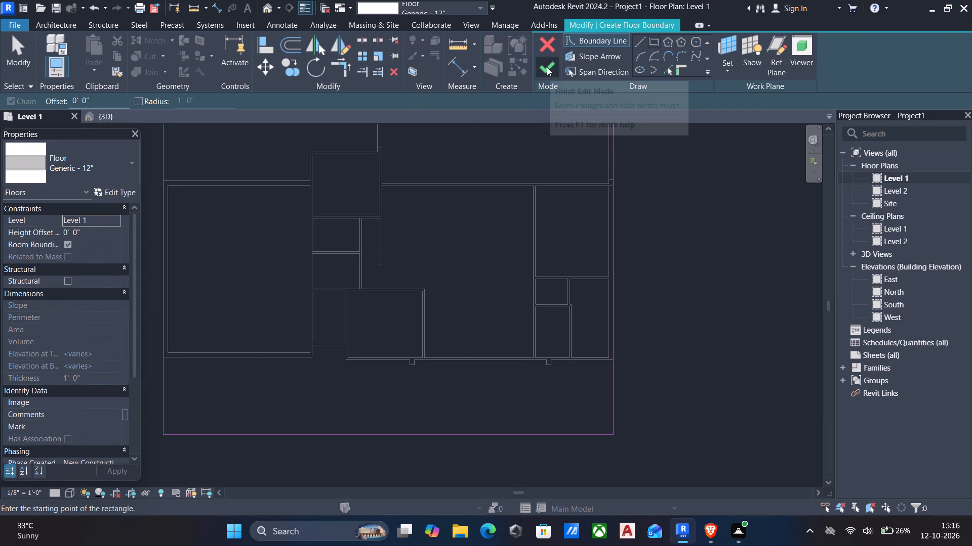
left_click(547, 67)
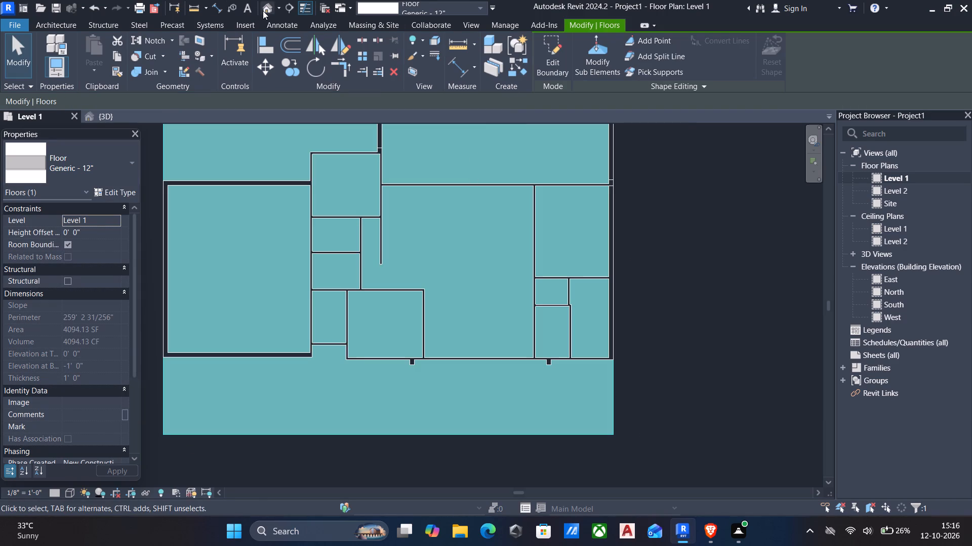
Examine the new floor slab beneath the walls in the default 3D view from several sides.
left_click(263, 11)
middle_click_drag(444, 236, 388, 307, "shift")
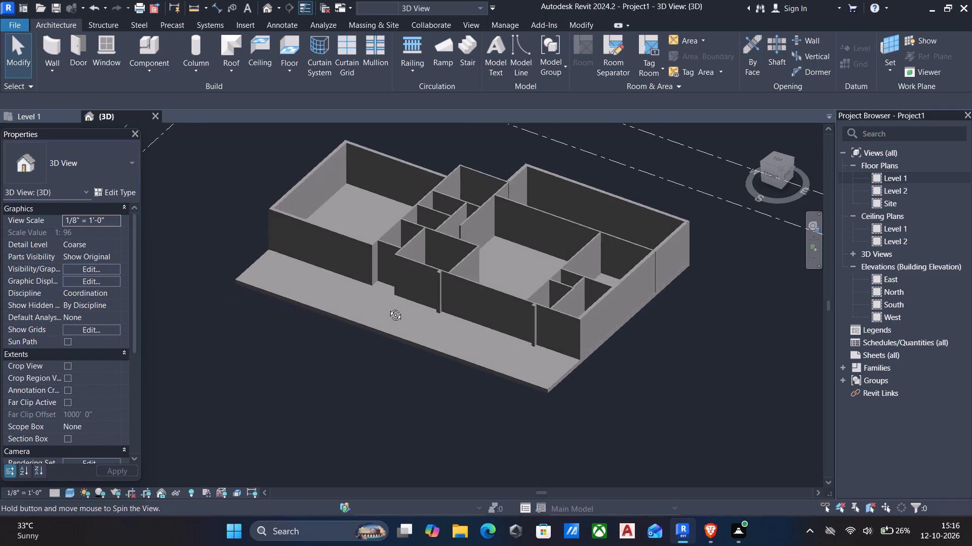
middle_click_drag(388, 307, 611, 283, "shift")
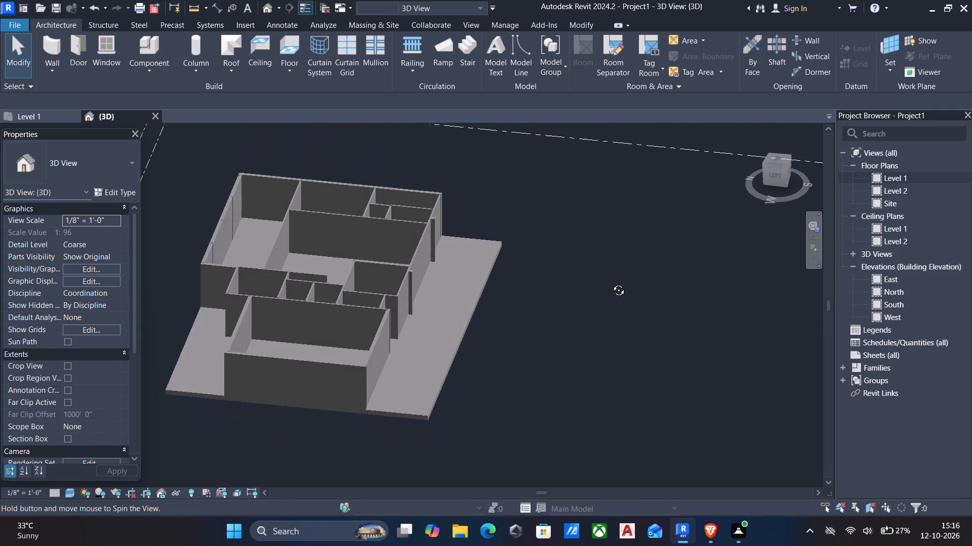
middle_click_drag(611, 283, 540, 284, "shift")
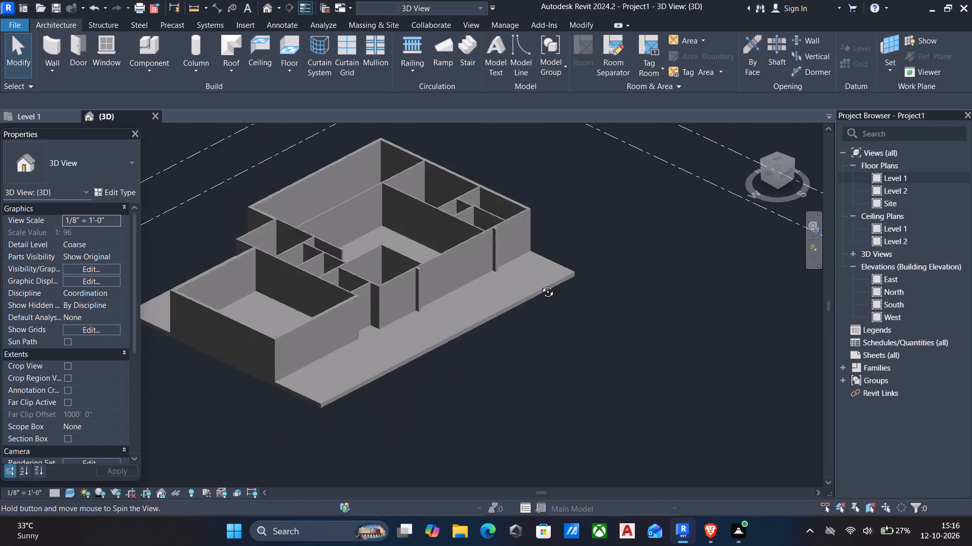
middle_click_drag(540, 284, 455, 306, "shift")
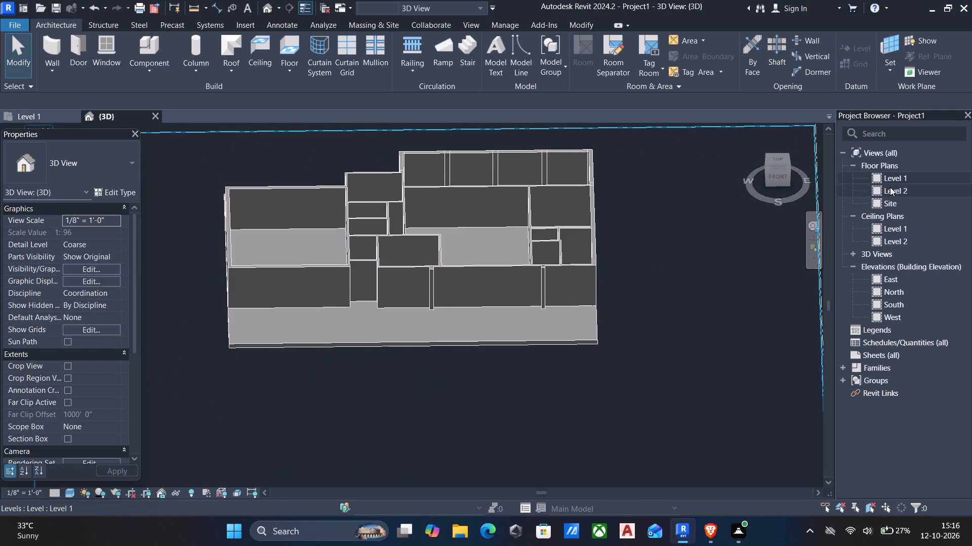
Return to the Level 1 plan, start the Door command and open the Residential folder of the Doors library to load a family.
double_click(921, 178)
middle_click_drag(473, 241, 560, 239)
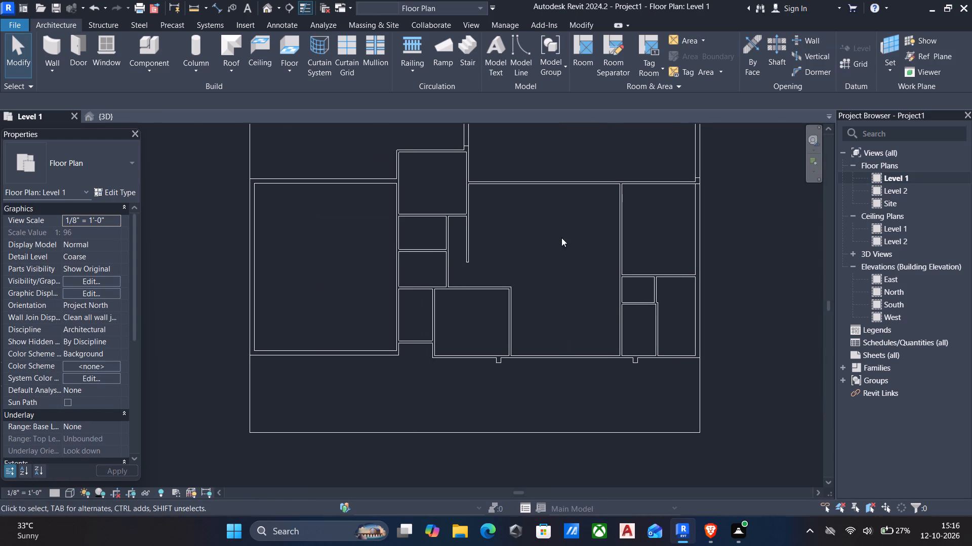
type("dr")
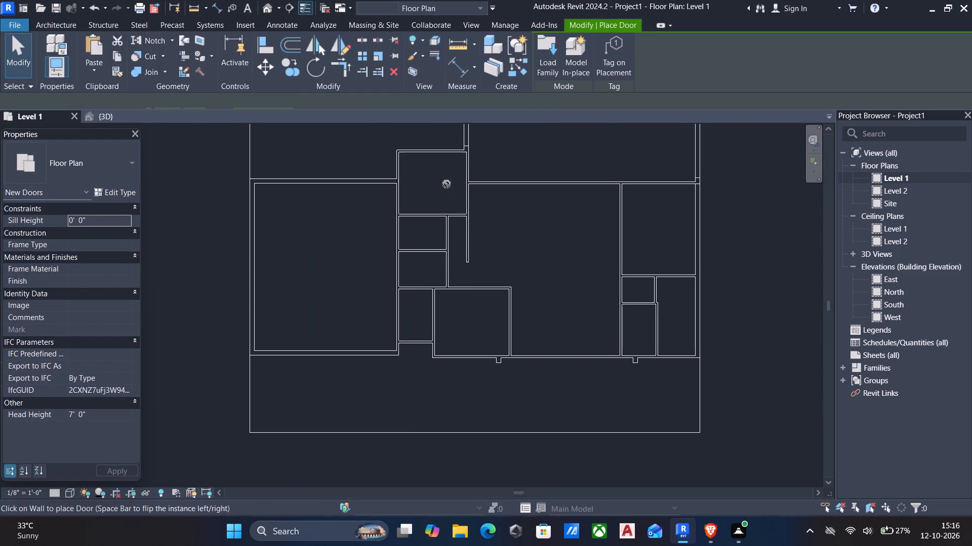
left_click(551, 54)
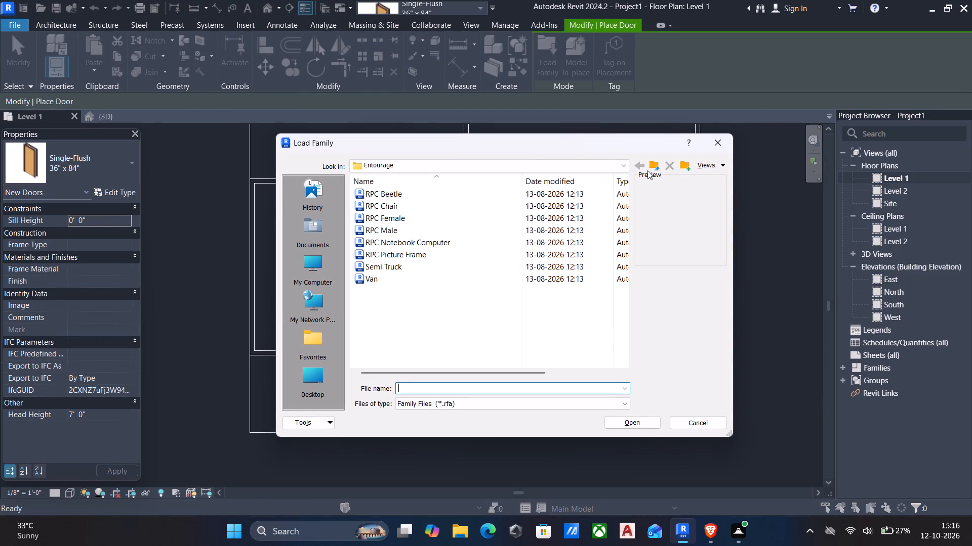
left_click(652, 166)
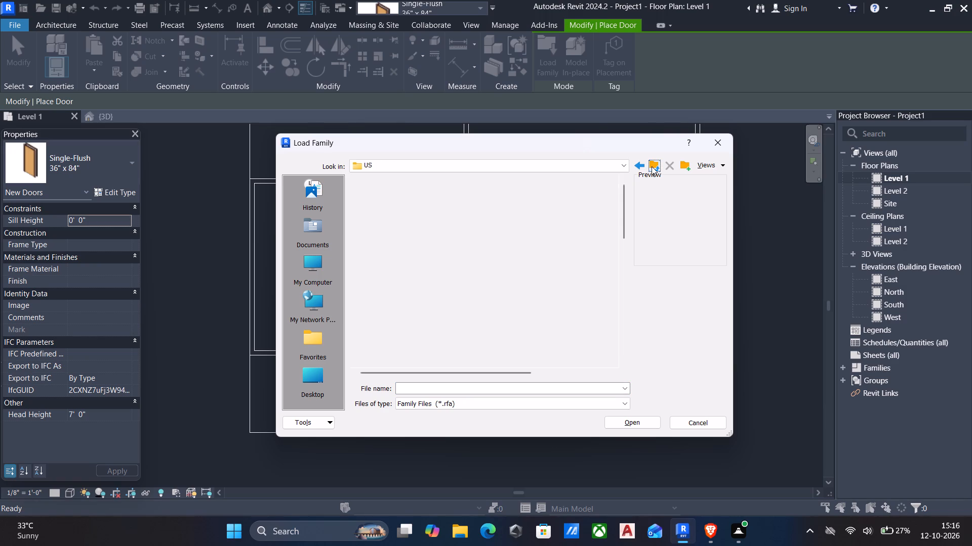
double_click(353, 303)
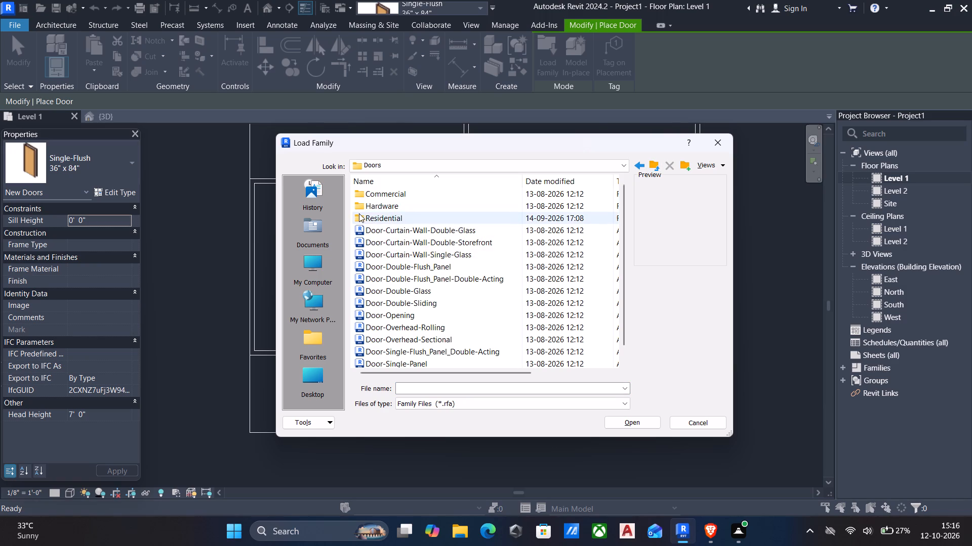
double_click(359, 213)
Look through the previews of the residential exterior, garage and interior door families to choose one for the house.
left_click(399, 192)
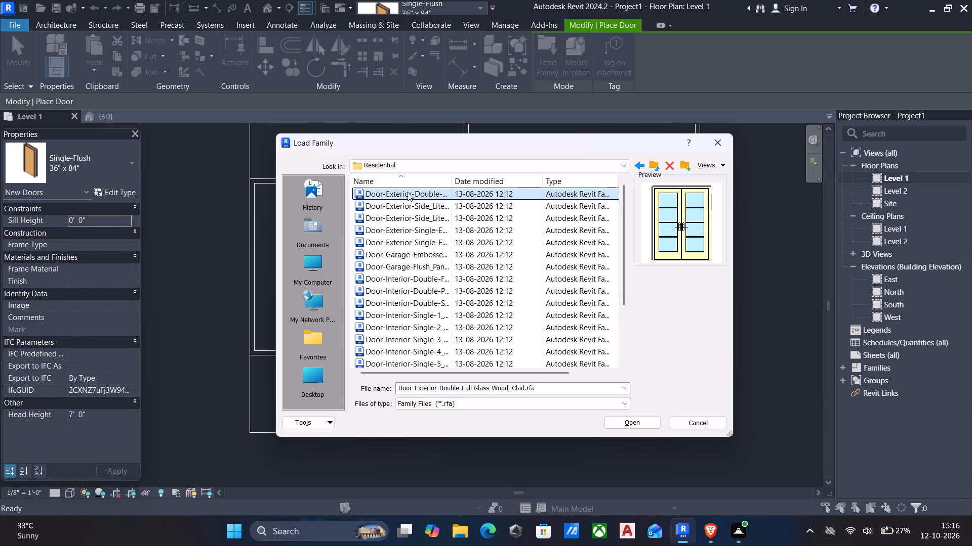
key("Down")
key("Down")
key("Down")
key("Down")
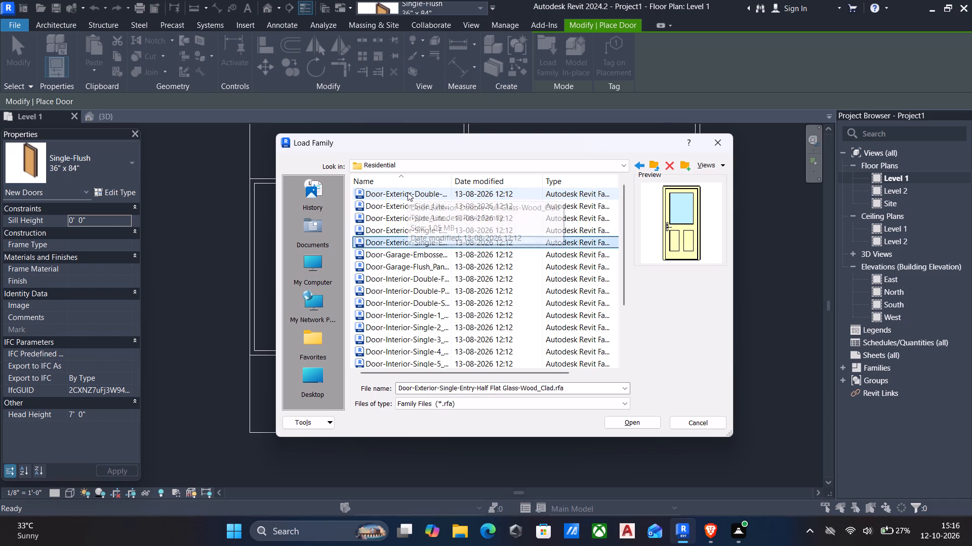
key("Down")
key("Down")
key("Down")
key("Down")
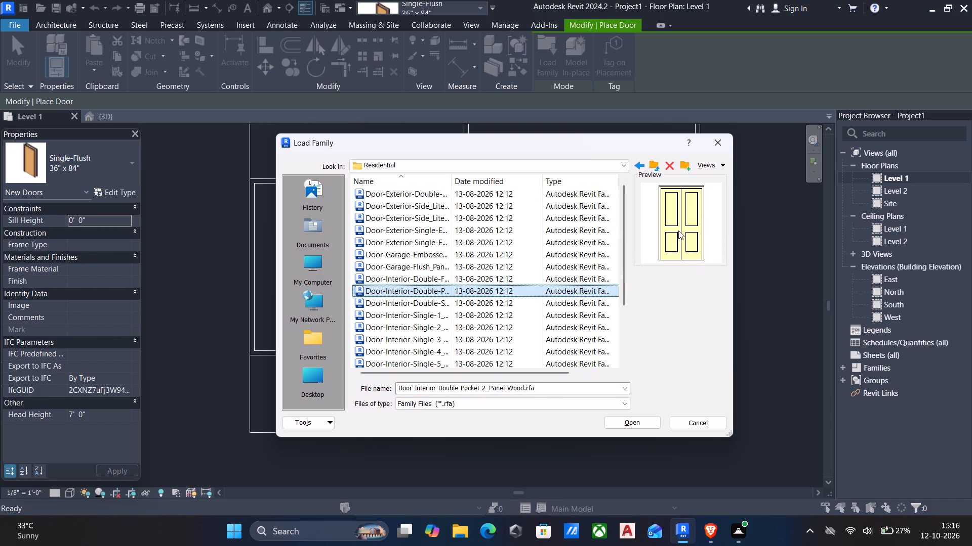
key("Up")
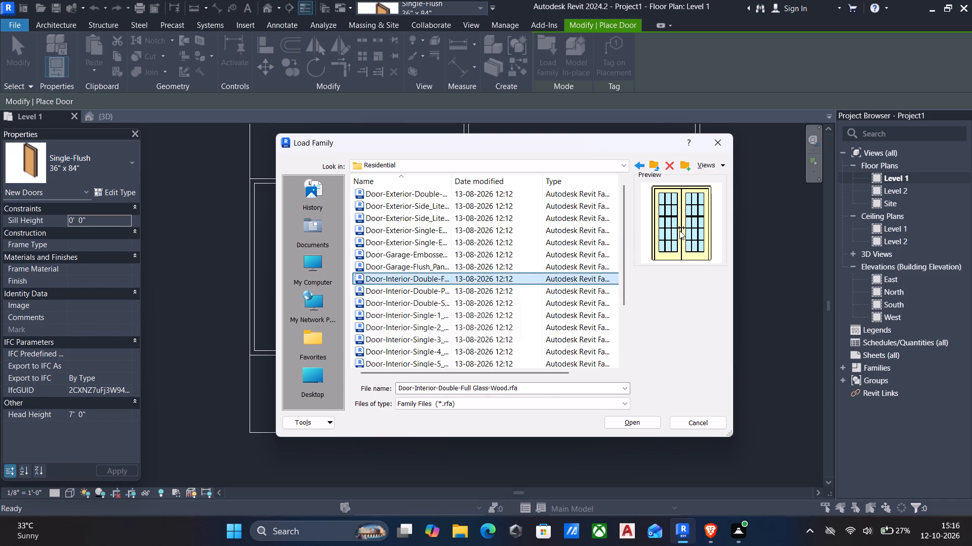
key("Down")
key("Down")
key("Down")
key("Up")
key("Up")
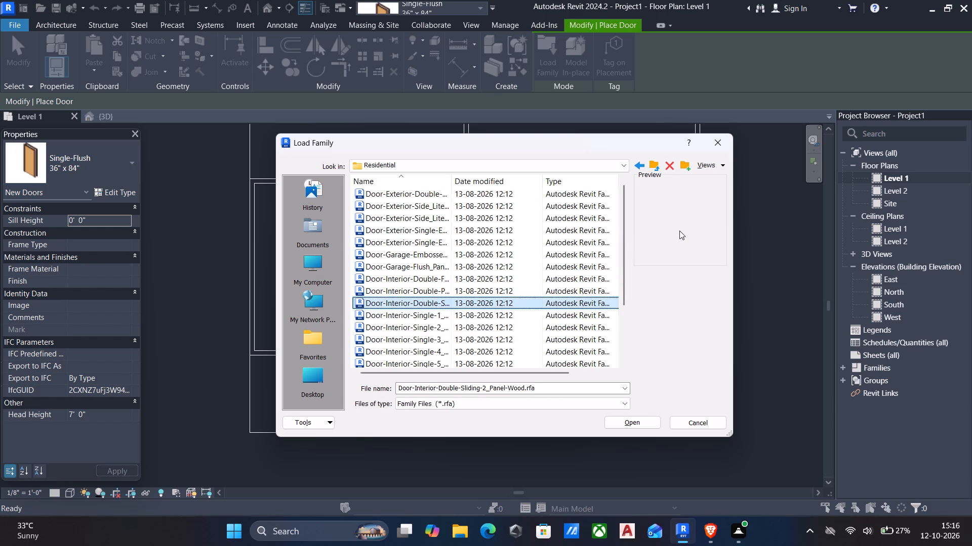
key("Down")
key("Down")
key("Down")
key("Down")
key("Down")
key("Down")
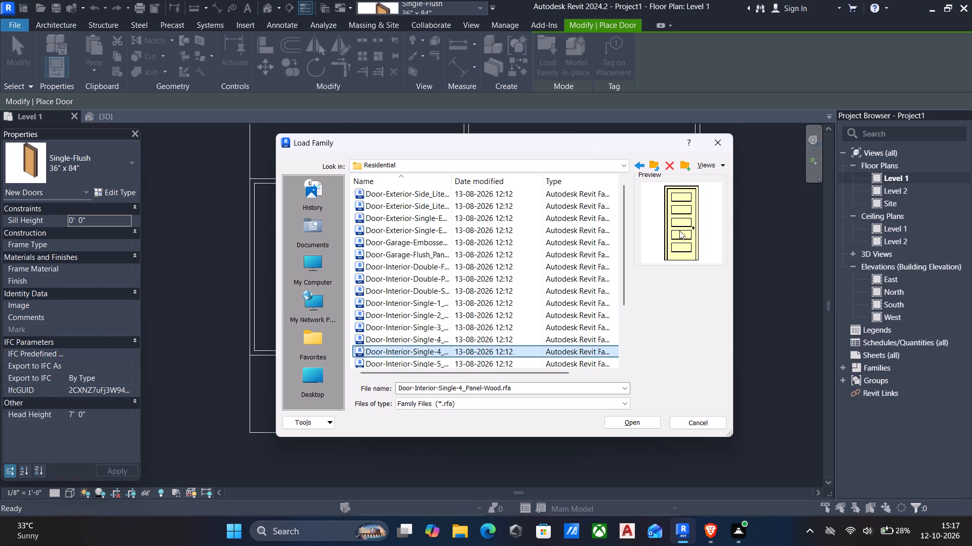
key("Down")
key("Down")
key("Down")
key("Up")
key("Up")
key("Up")
key("Up")
key("Up")
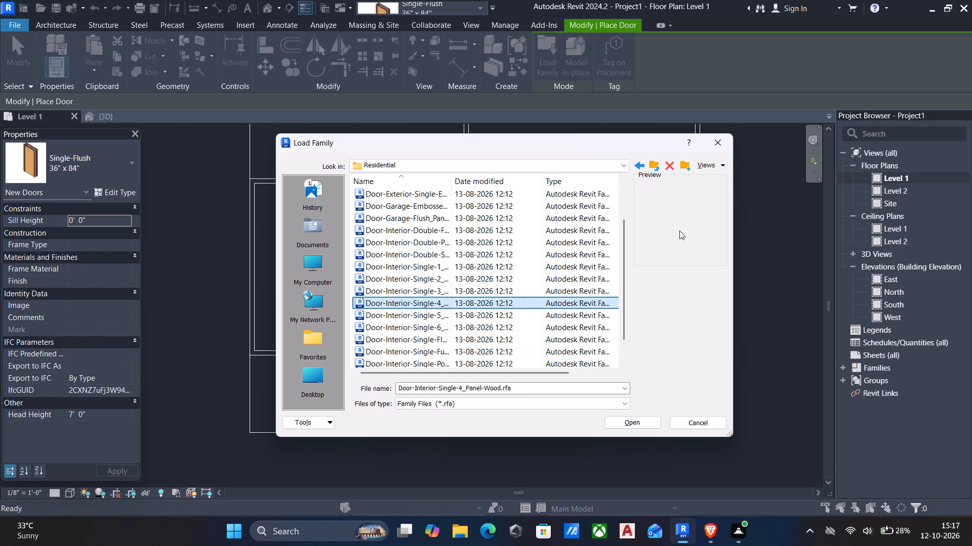
key("Up")
key("Up")
key("Up")
key("Up")
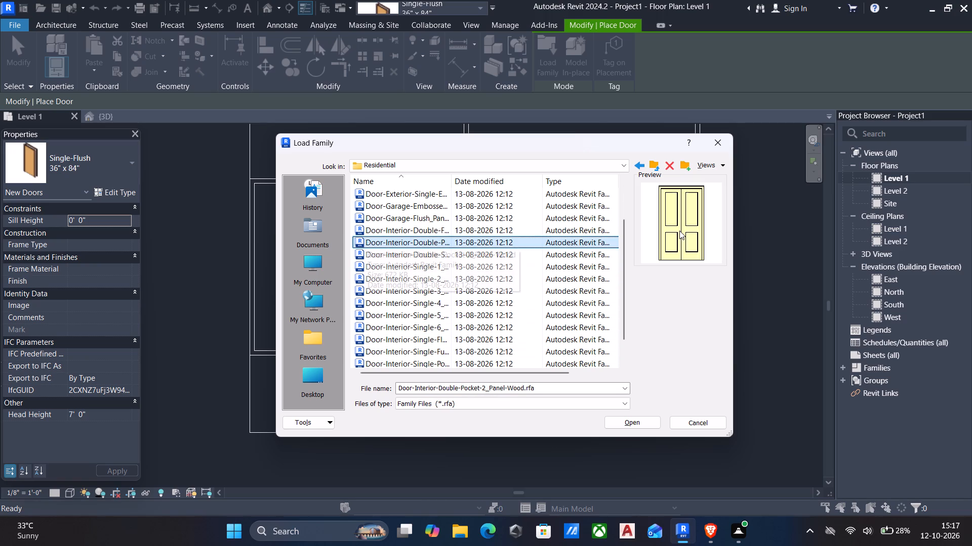
Load the Door-Interior-Double-Full Glass-Wood family with its 64" x 84" type.
key("Up")
key("Up")
key("Down")
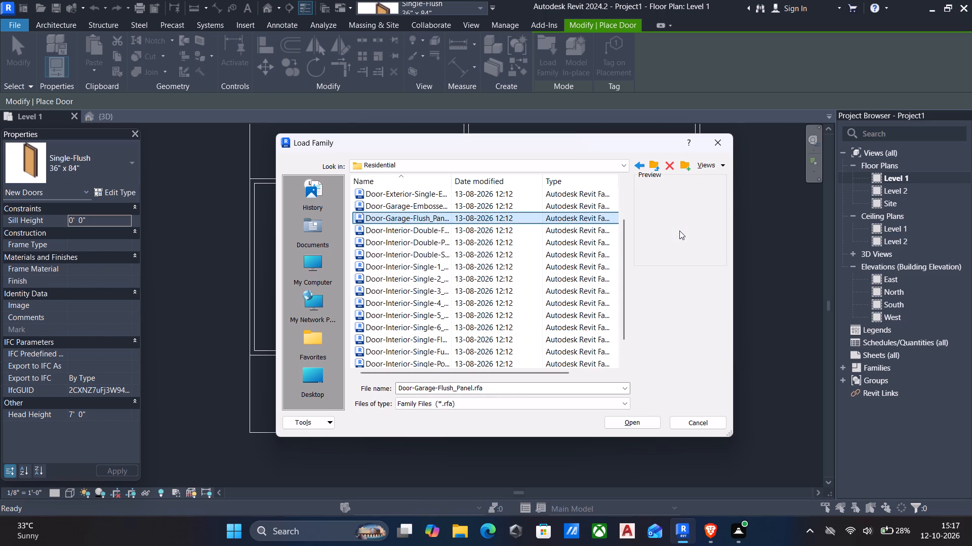
left_click(629, 420)
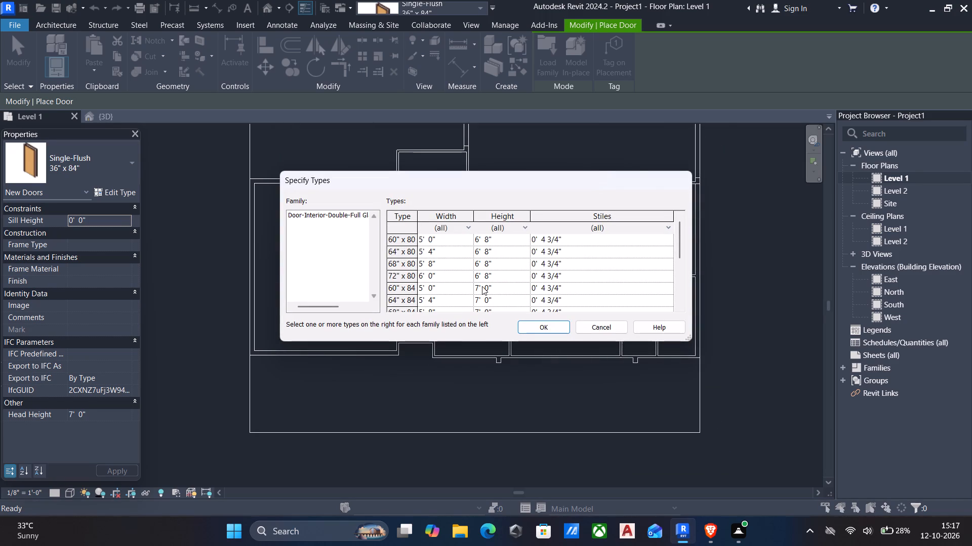
left_click(482, 286)
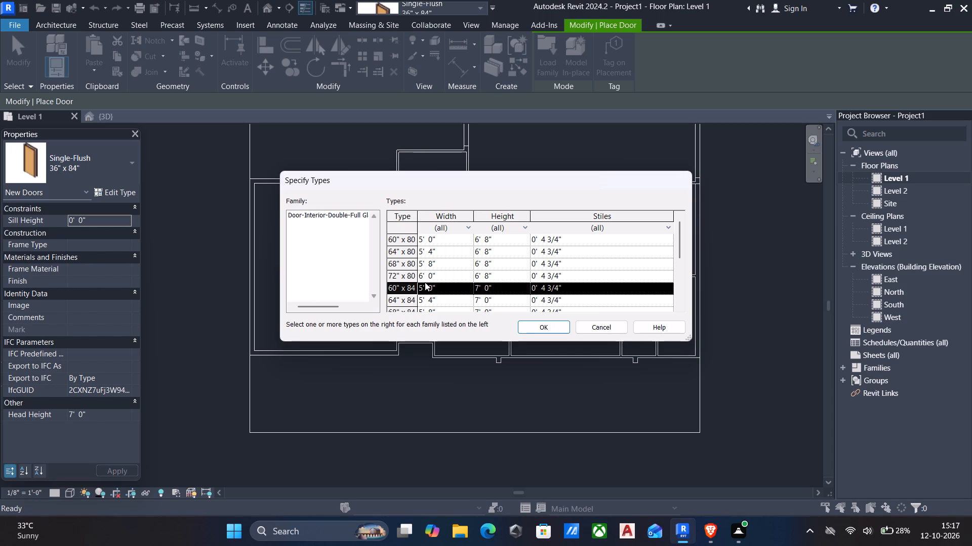
scroll(486, 276, "down", 1)
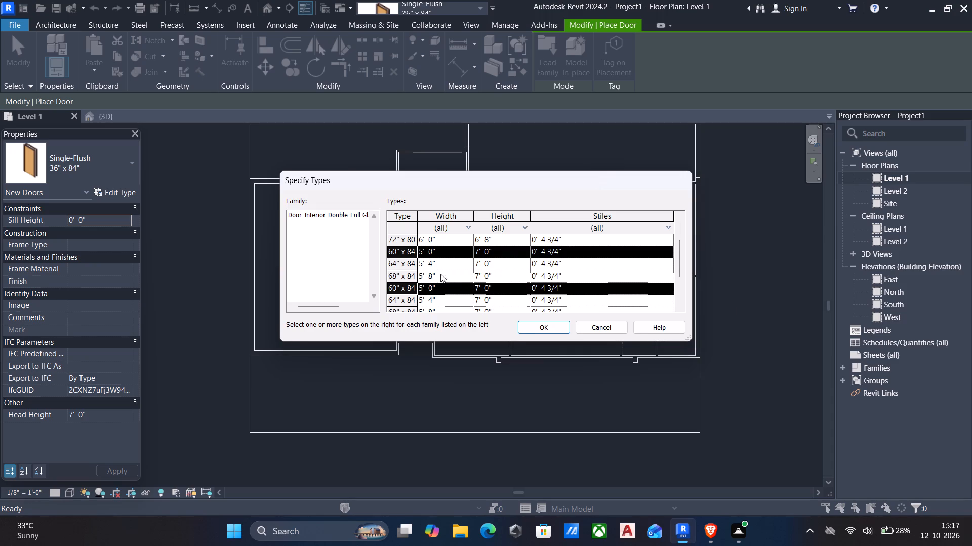
left_click(481, 265)
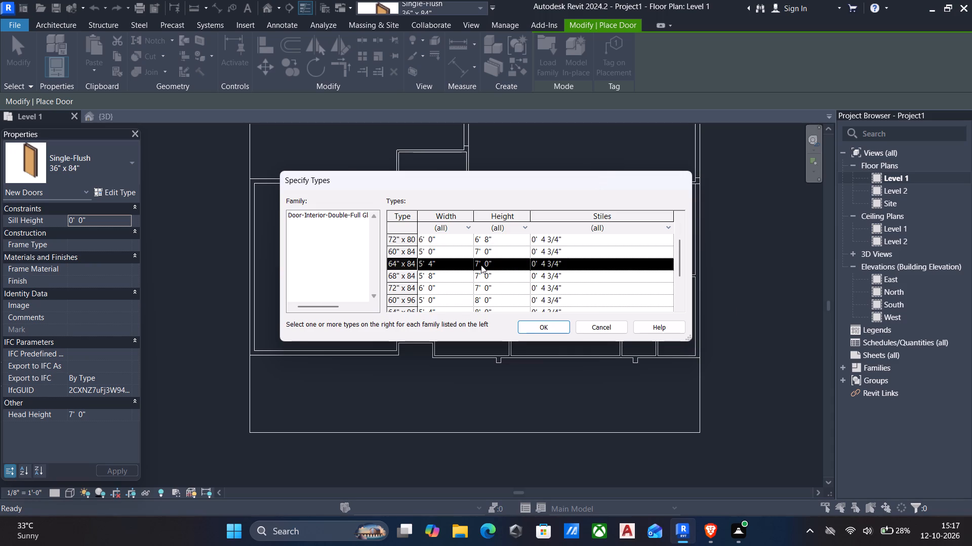
left_click(531, 325)
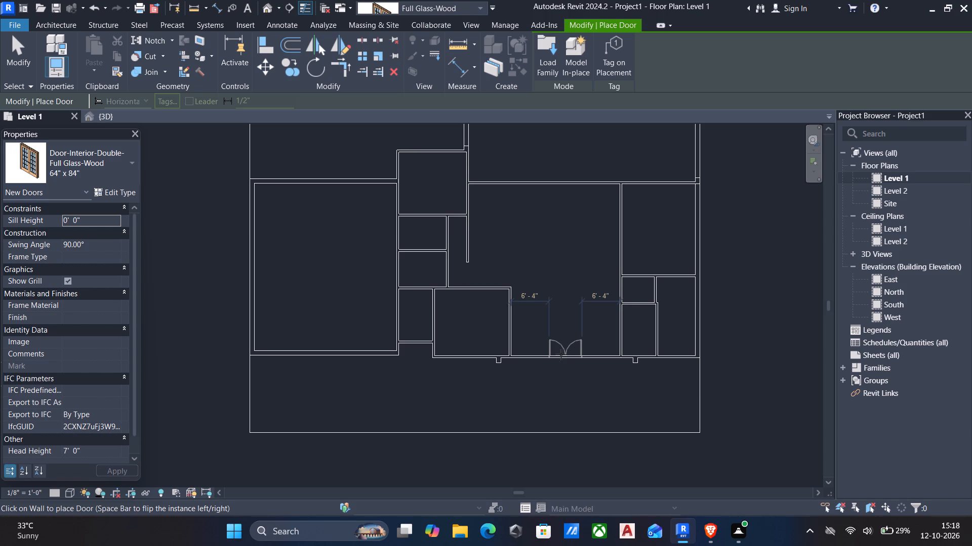
Place the 64" x 84" double glass door in the central room's front wall, 6'-4" from each side wall, swinging inward.
key("Escape")
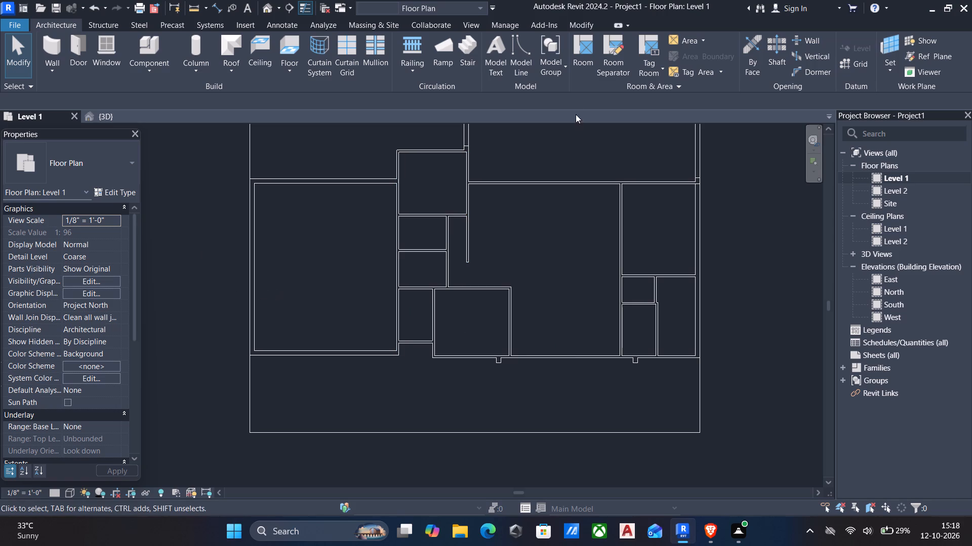
type("dr")
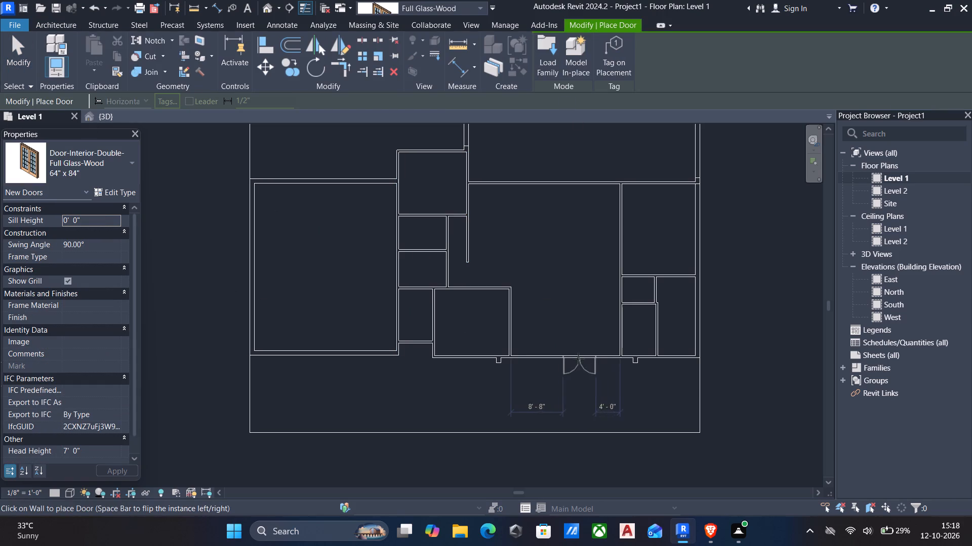
left_click(561, 352)
key("Escape")
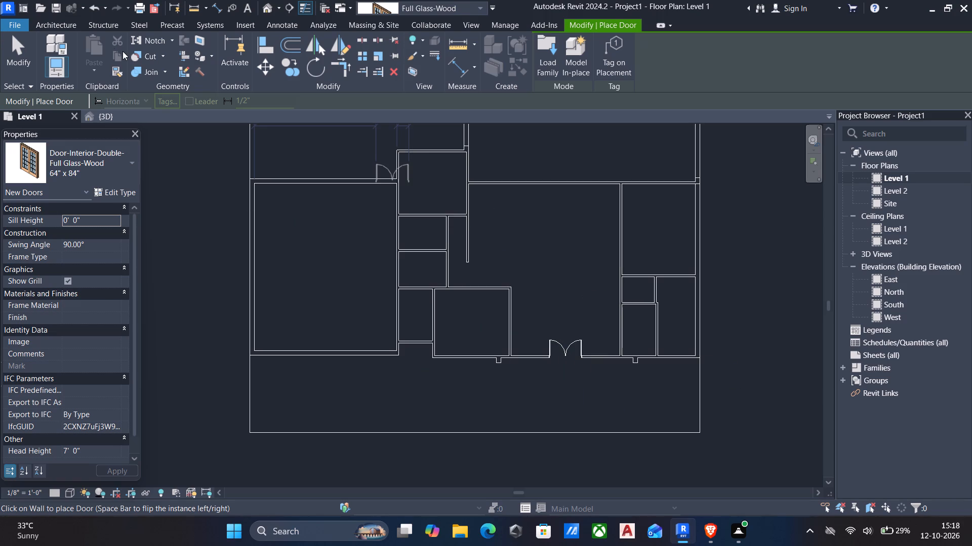
Examine the placed double glass door on the front of the house in the default 3D view.
left_click(265, 8)
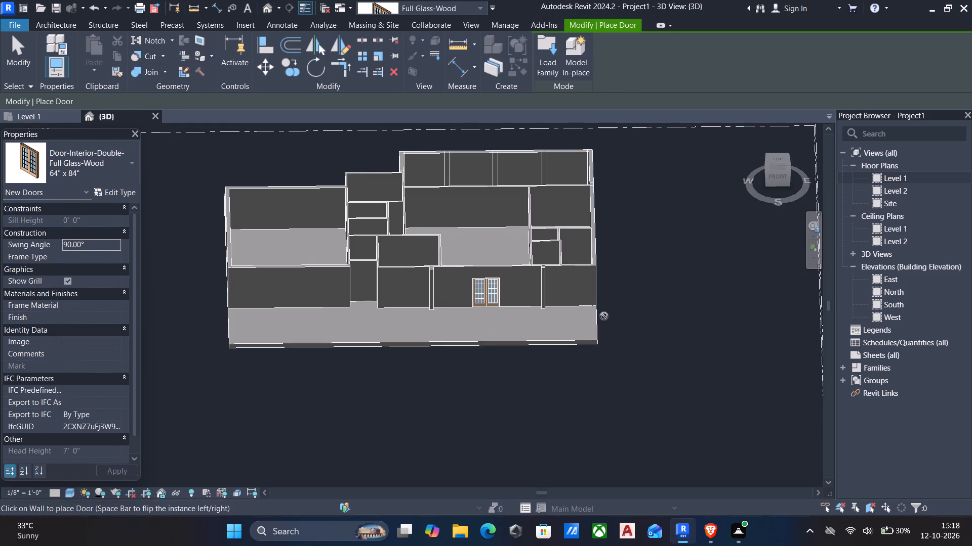
key("Escape")
scroll(513, 281, "up", 5)
scroll(414, 281, "up", 5)
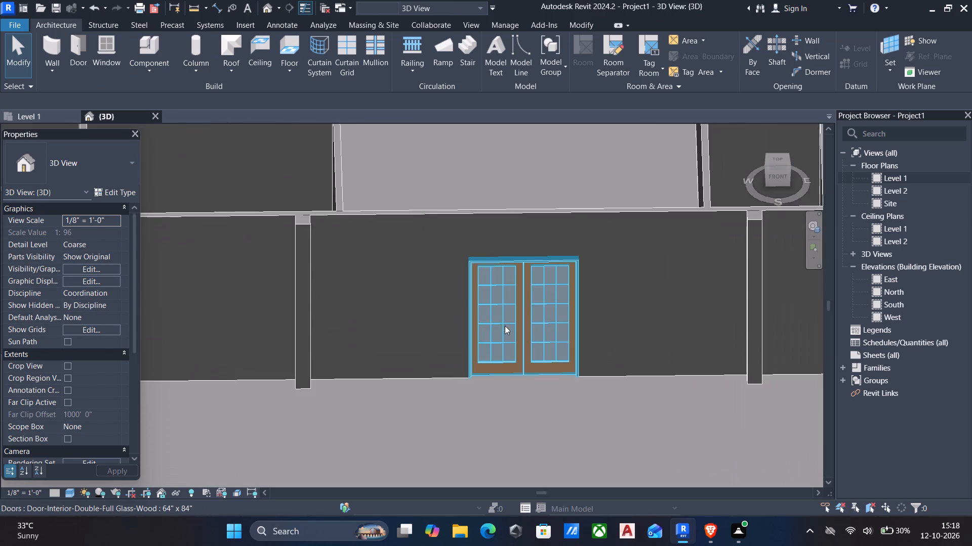
scroll(509, 329, "down", 6)
middle_click_drag(517, 328, 504, 251)
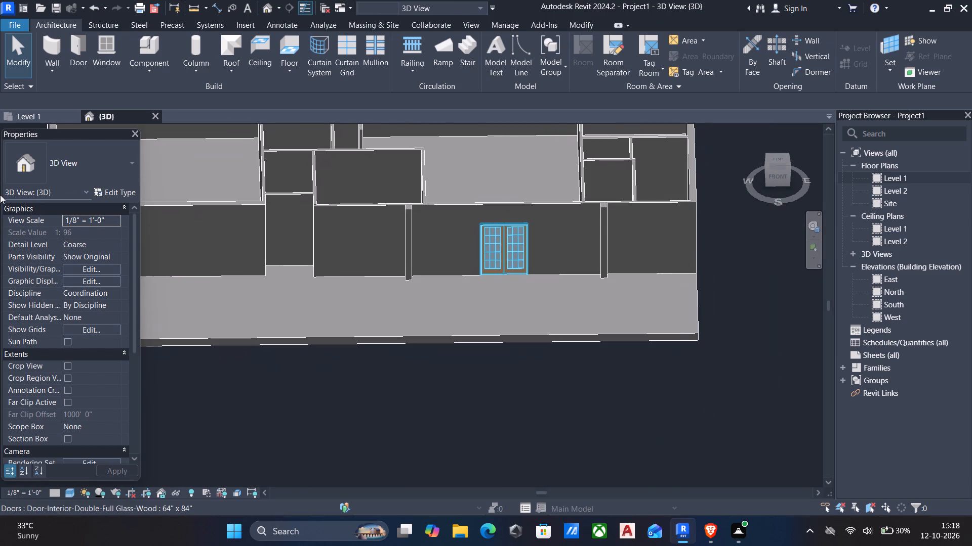
On Level 1, draw a 5' Curtain Wall 1 along the front wall east of the double door, starting about 6" from the partition.
double_click(910, 181)
middle_click_drag(597, 327, 610, 305)
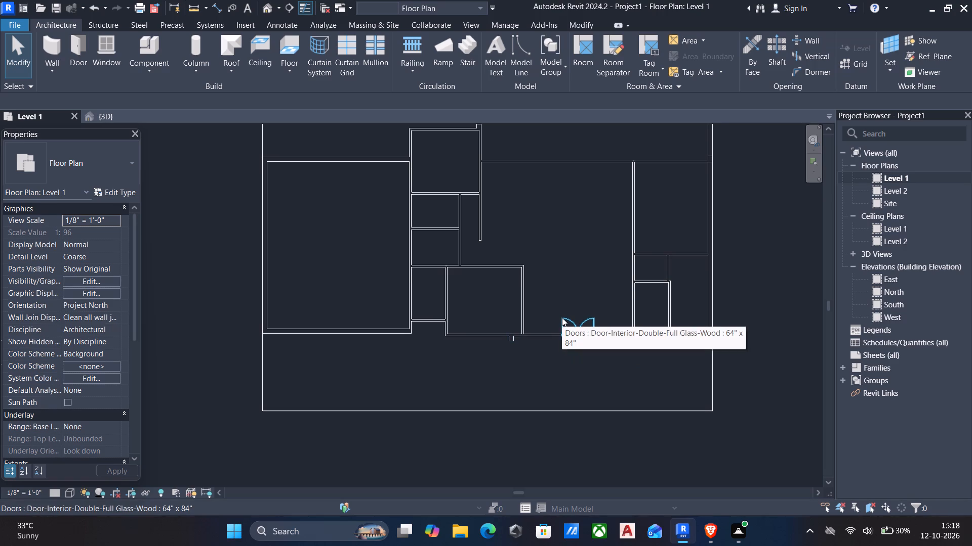
left_click(562, 317)
key("Escape")
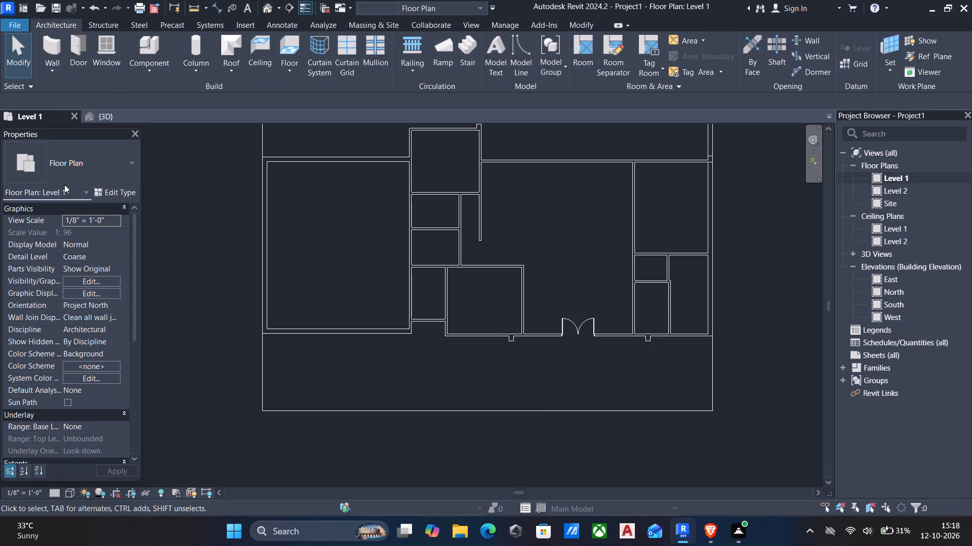
left_click(45, 72)
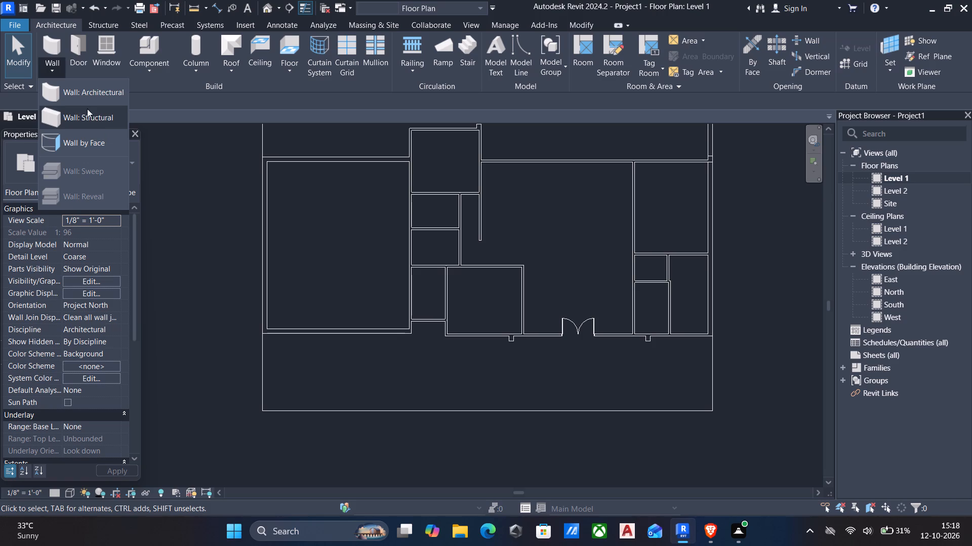
left_click(78, 98)
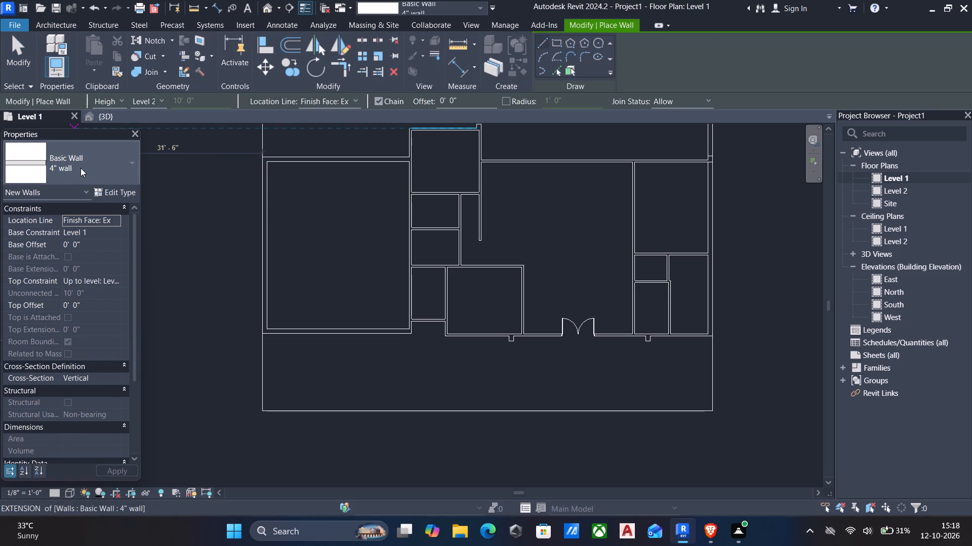
left_click(79, 167)
scroll(61, 328, "down", 12)
left_click(64, 352)
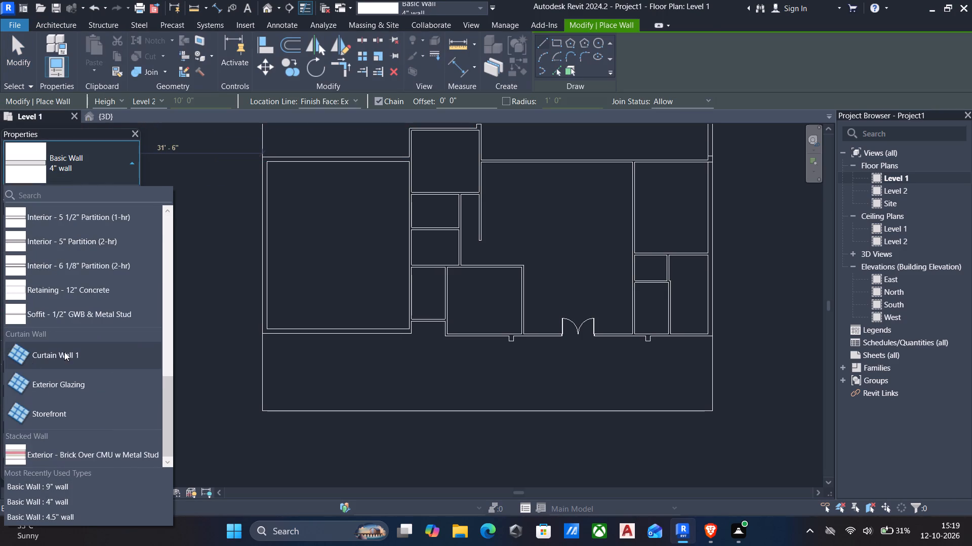
scroll(539, 352, "up", 2)
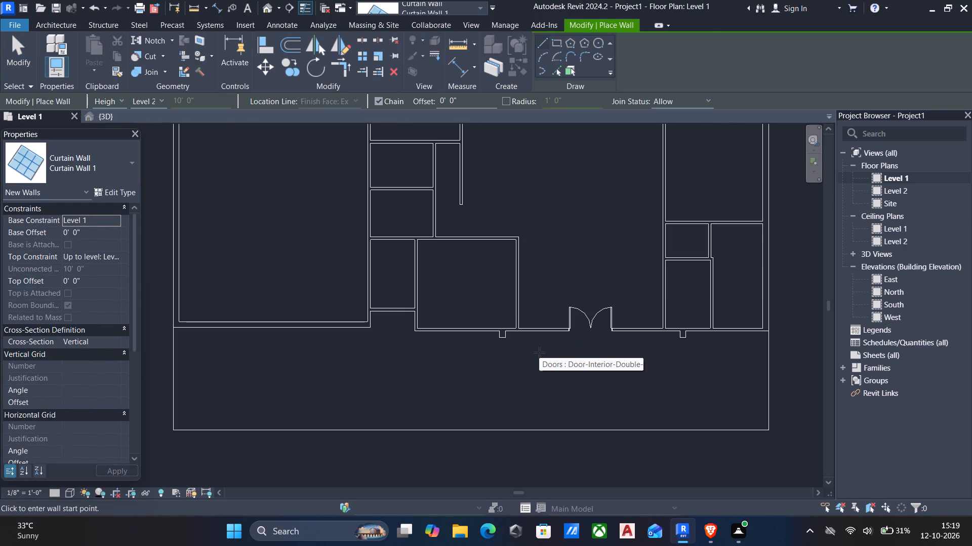
scroll(539, 352, "up", 5)
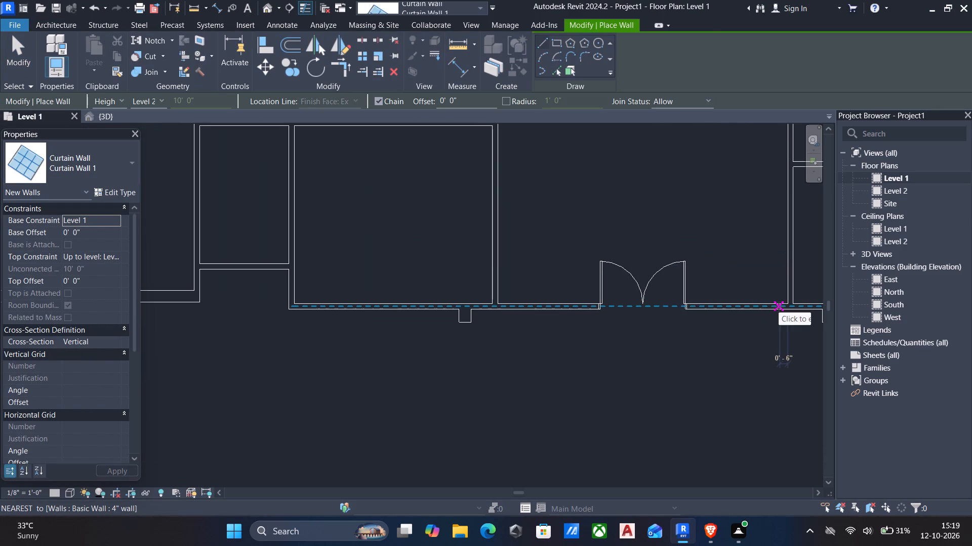
scroll(779, 307, "up", 3)
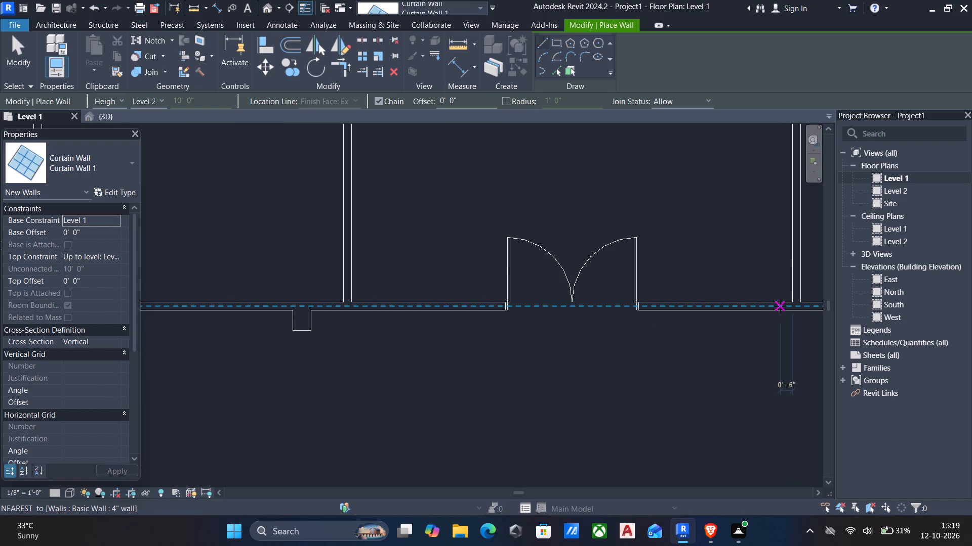
left_click(780, 306)
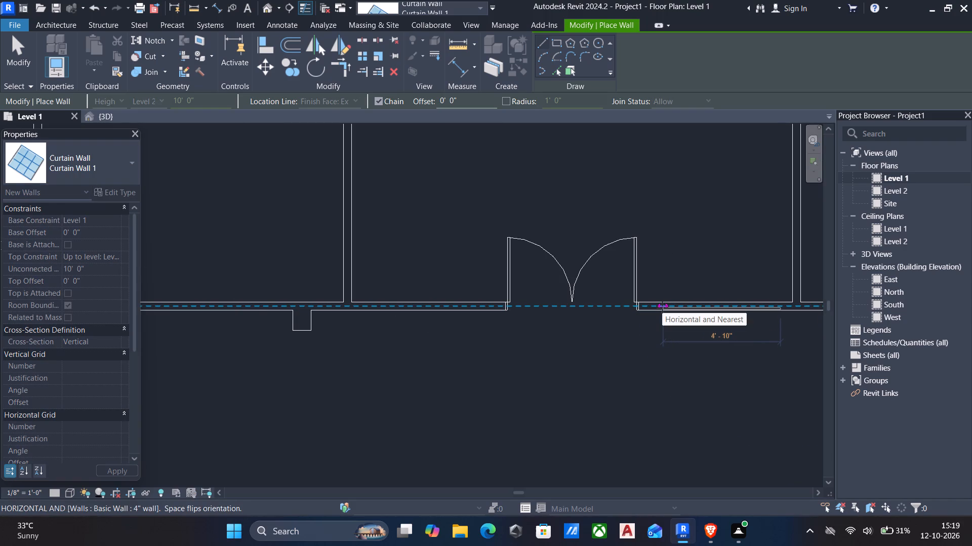
scroll(662, 307, "up", 3)
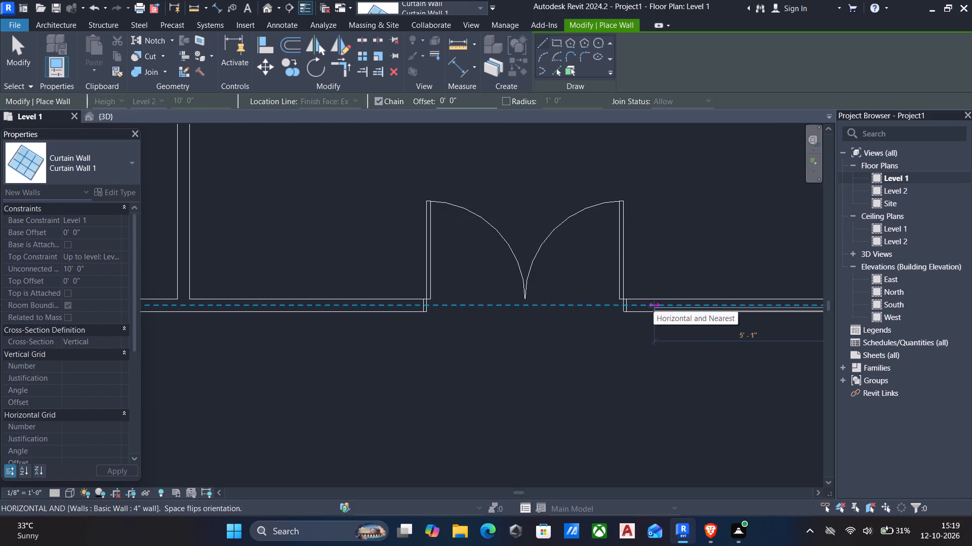
type("5'")
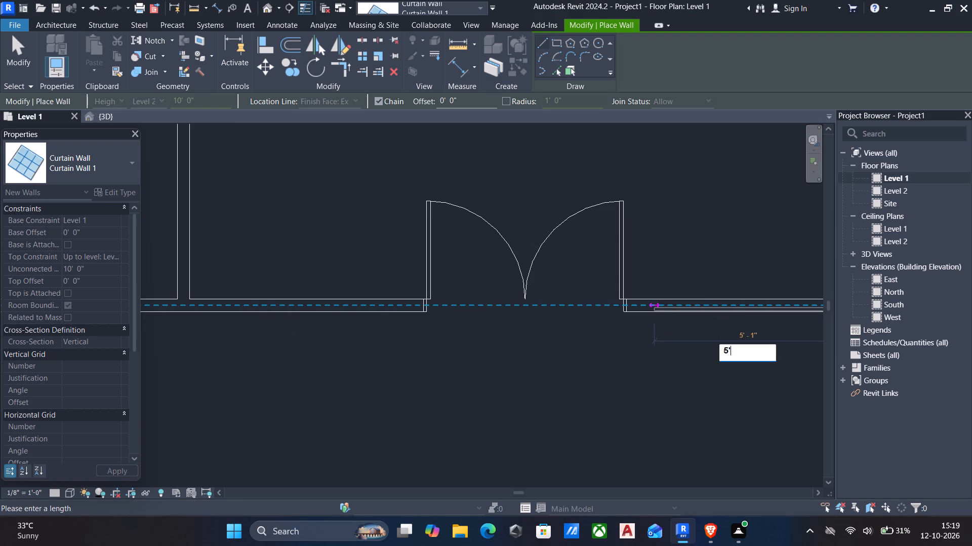
key("Return")
key("Escape")
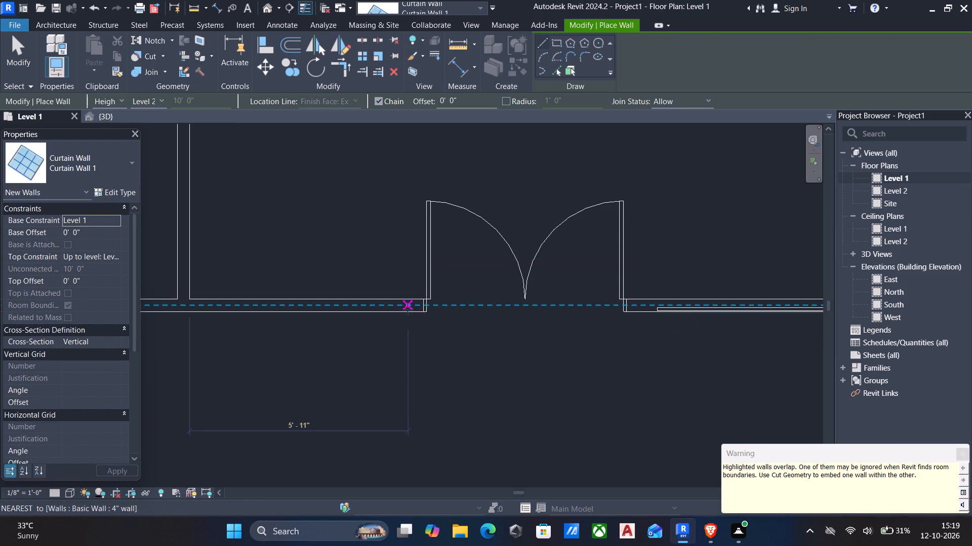
Draw a second Curtain Wall 1 about 3'-1" long in the front wall west of the double door, about 1' from the partition.
left_click(232, 307)
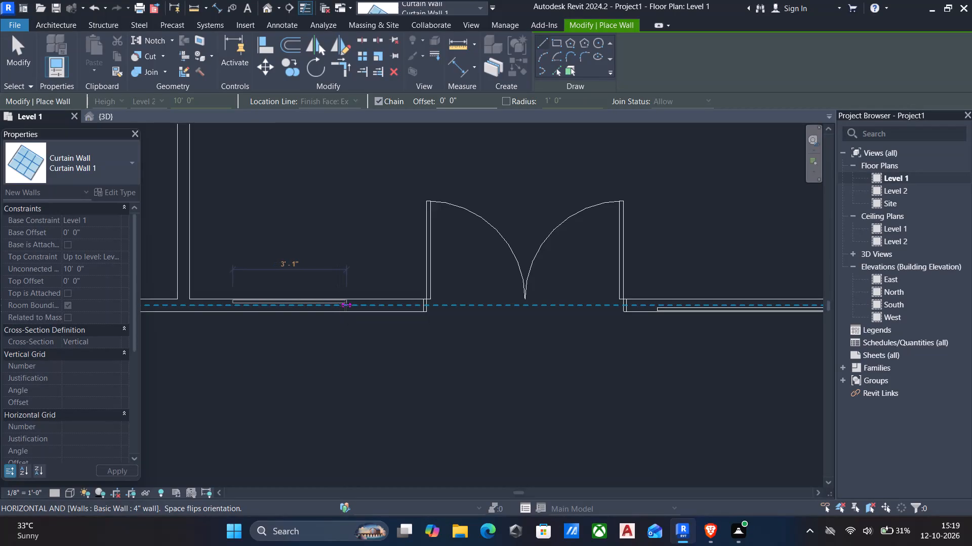
left_click(345, 306)
key("Escape")
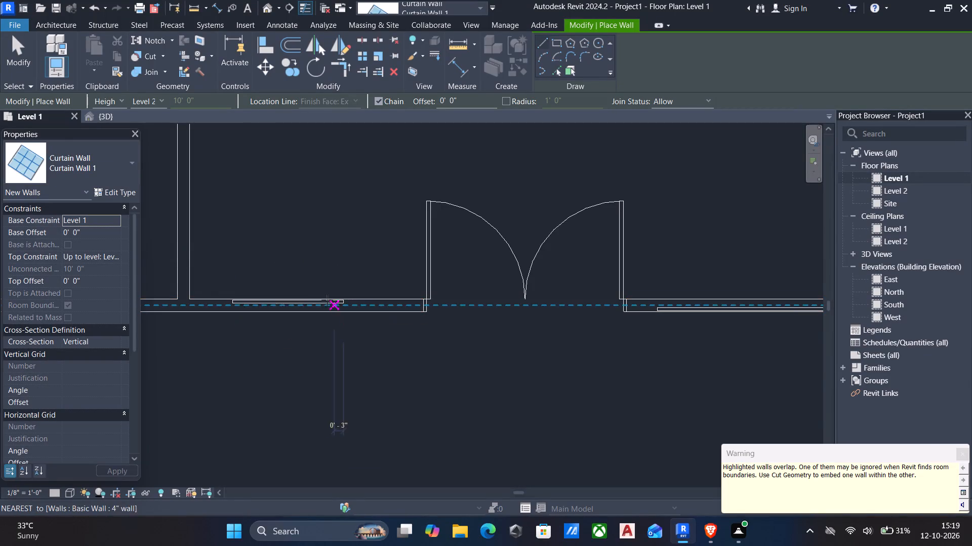
Cut the front wall with the two curtain walls on either side of the double door so both are embedded in it.
left_click(147, 57)
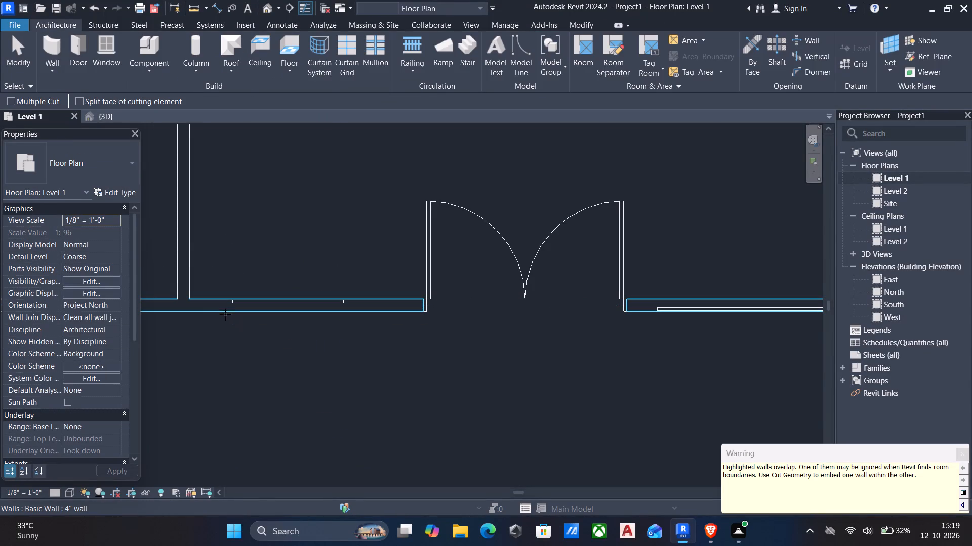
left_click(216, 314)
left_click(244, 301)
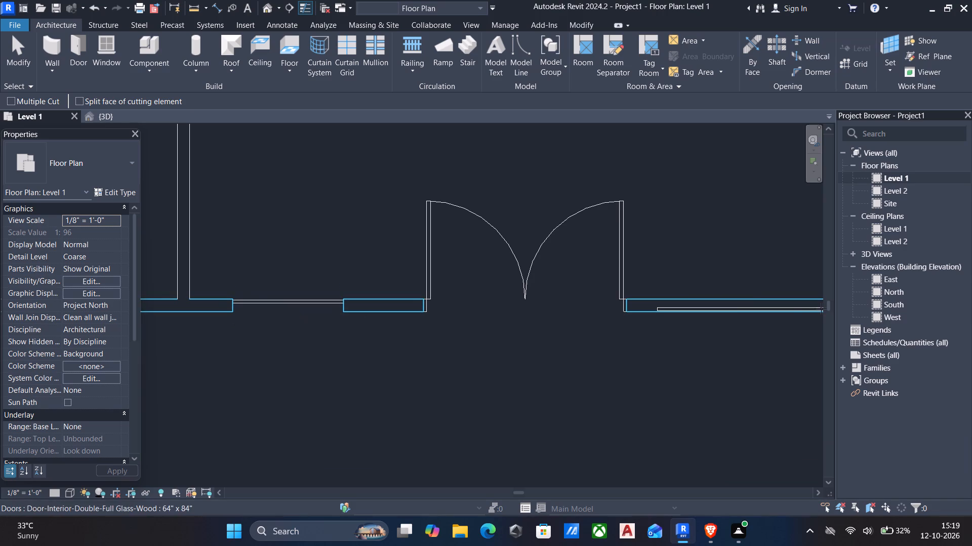
left_click(642, 300)
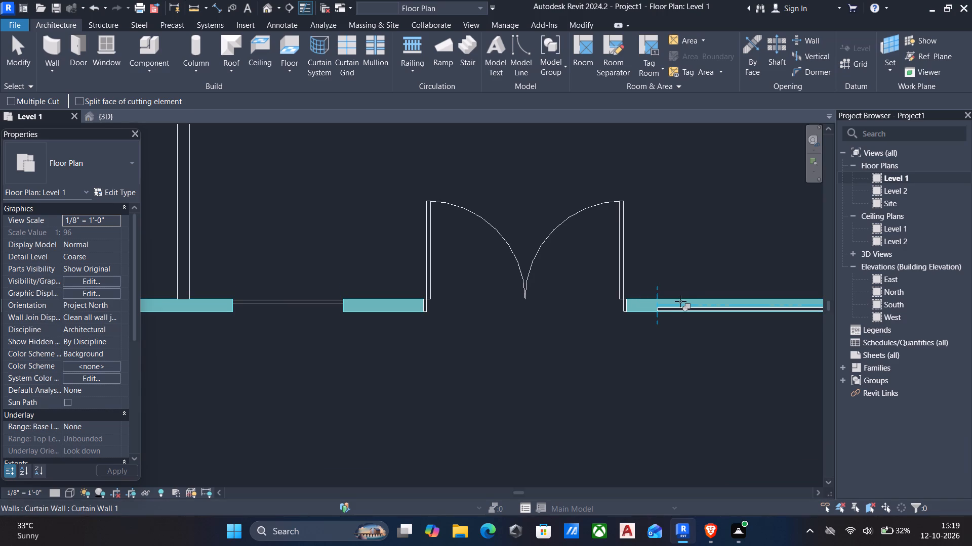
left_click(686, 306)
scroll(655, 298, "down", 5)
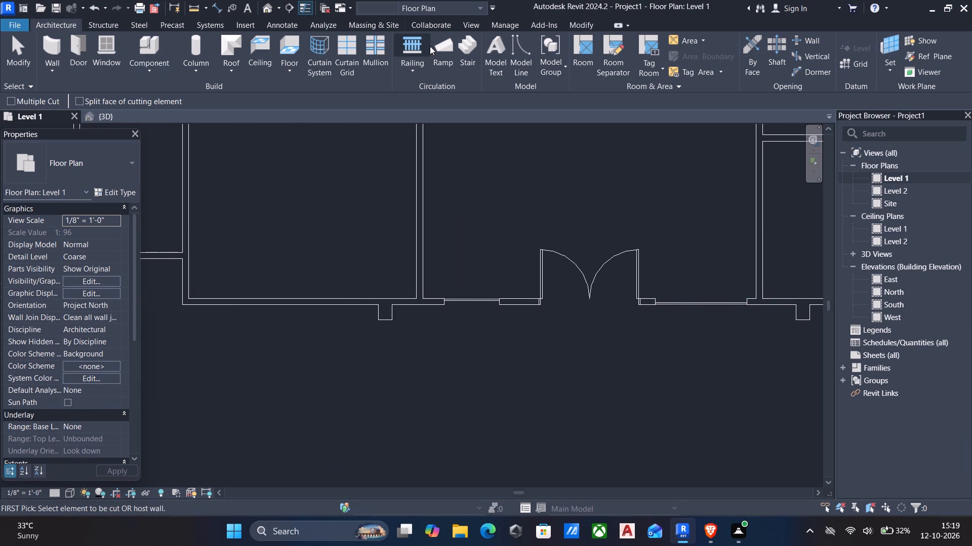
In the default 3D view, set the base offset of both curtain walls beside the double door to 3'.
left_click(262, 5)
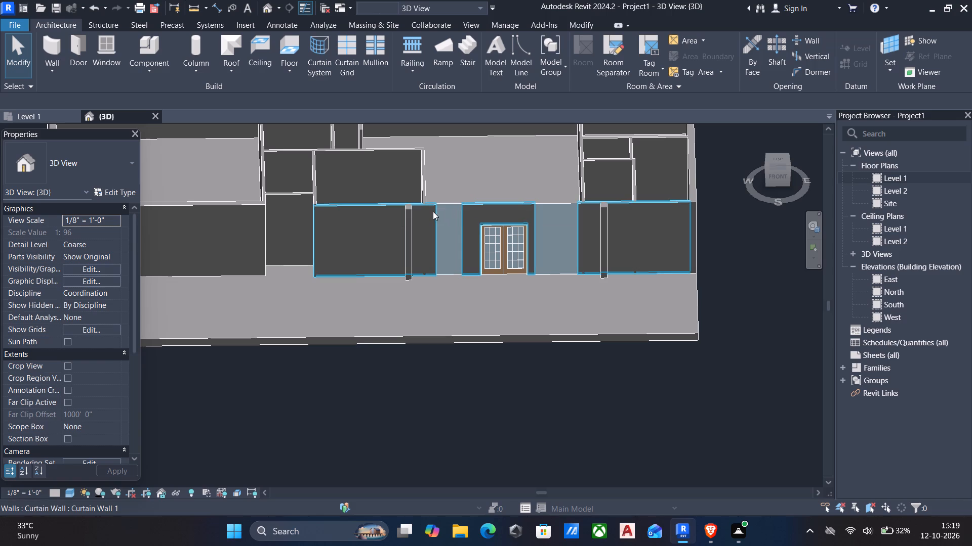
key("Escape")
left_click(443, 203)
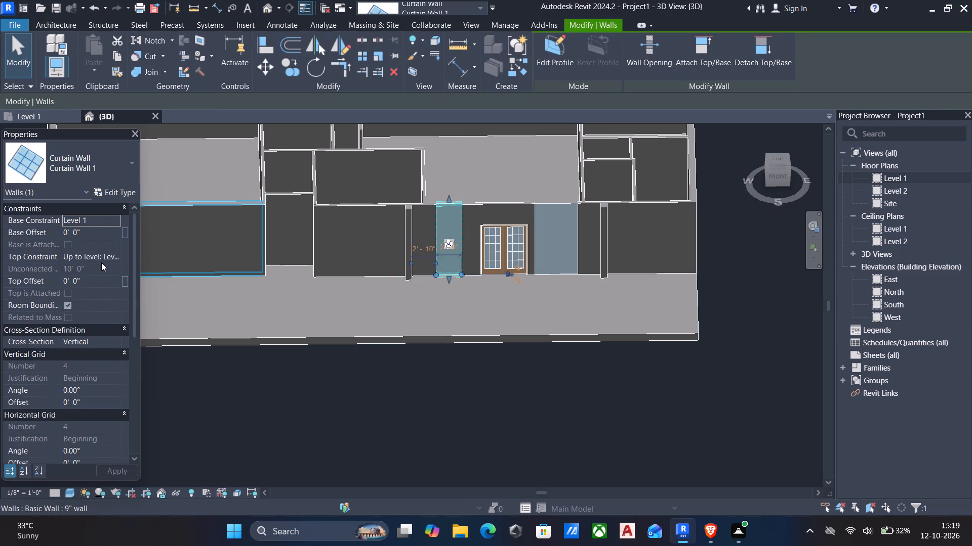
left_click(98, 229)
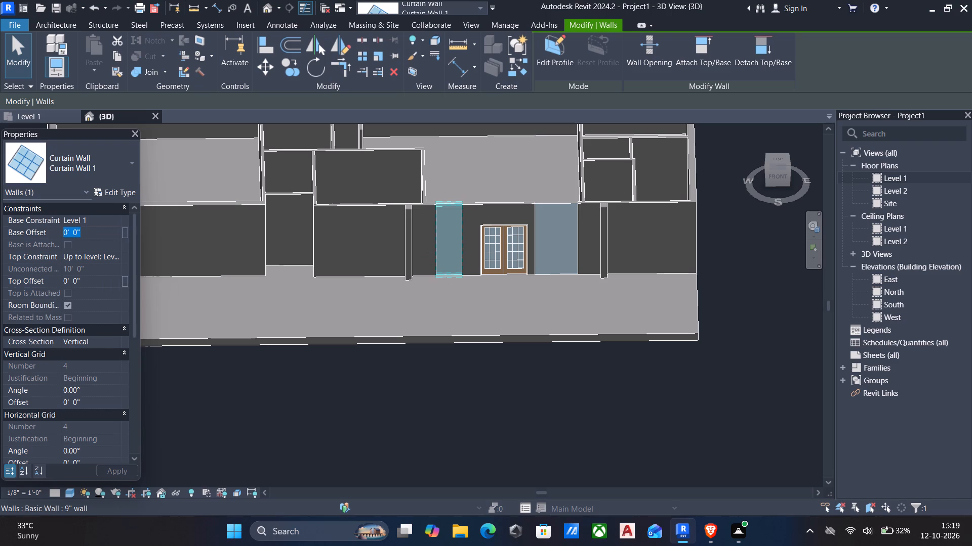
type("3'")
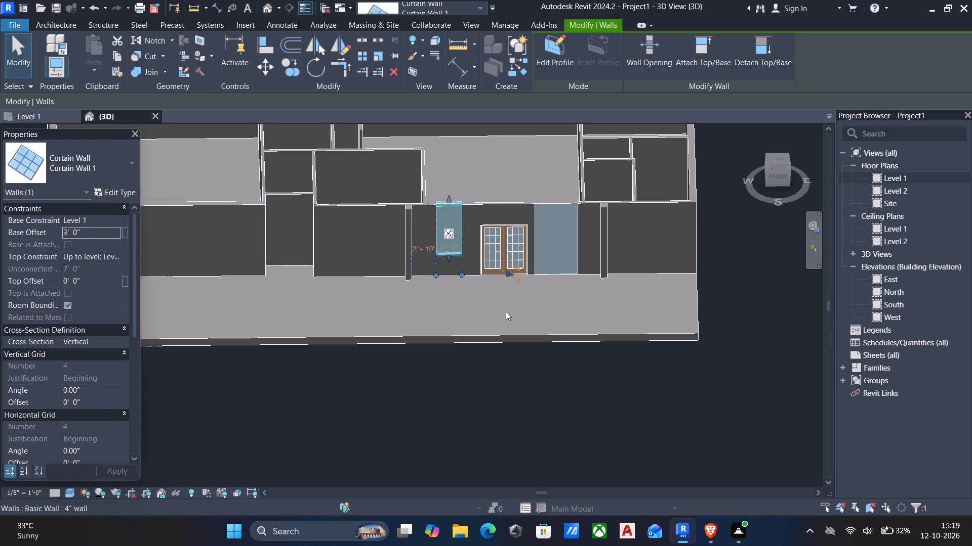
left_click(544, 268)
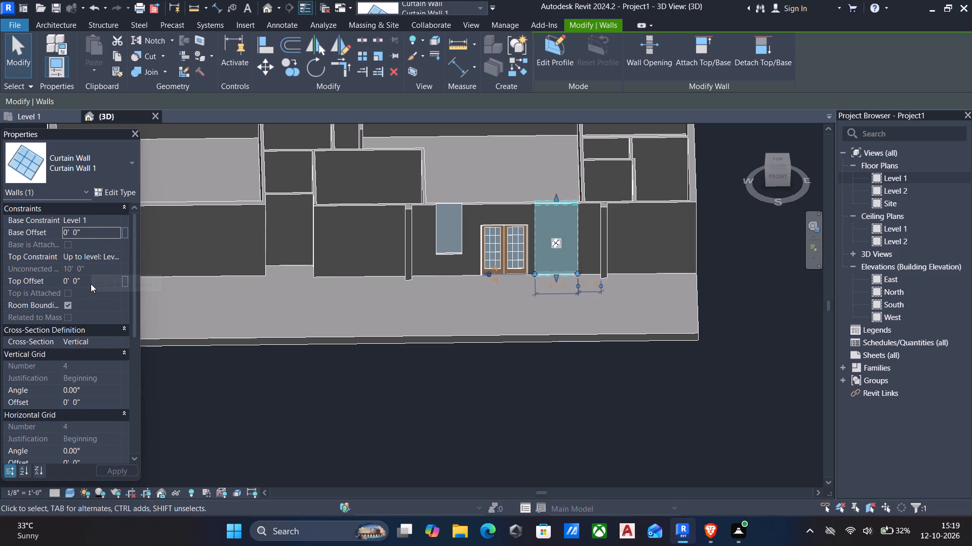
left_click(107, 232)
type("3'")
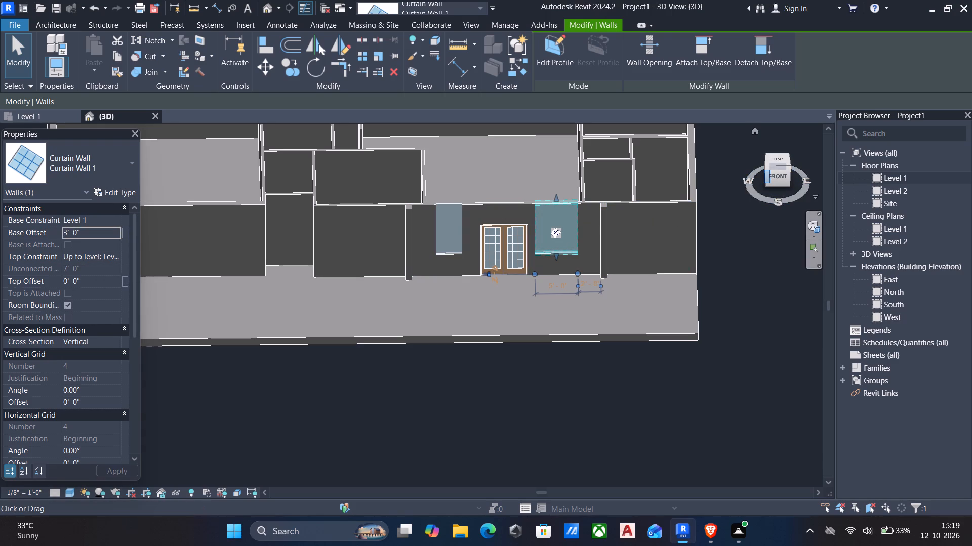
Face the model from the front and set the base offset of both curtain walls flanking the door to 2'.
left_click(770, 175)
scroll(370, 291, "down", 7)
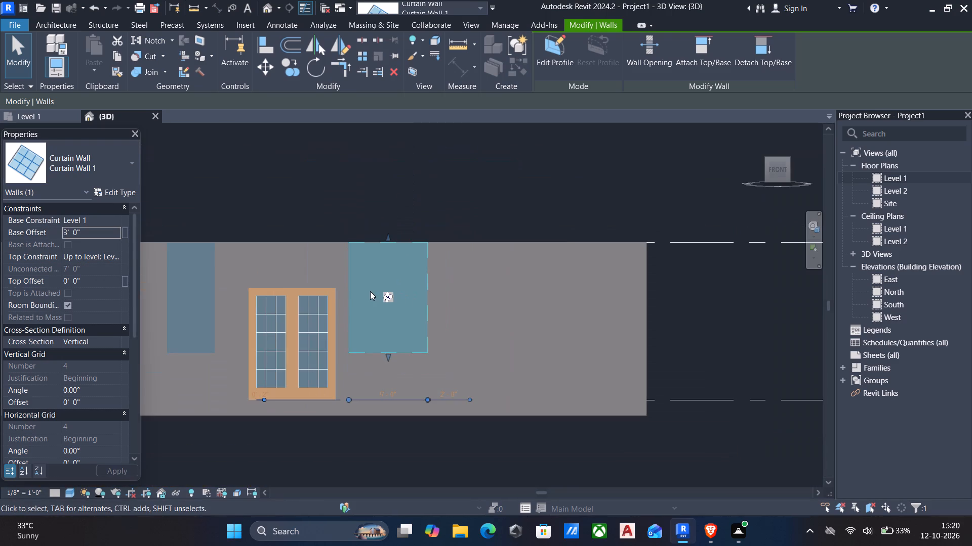
middle_click_drag(267, 307, 532, 286)
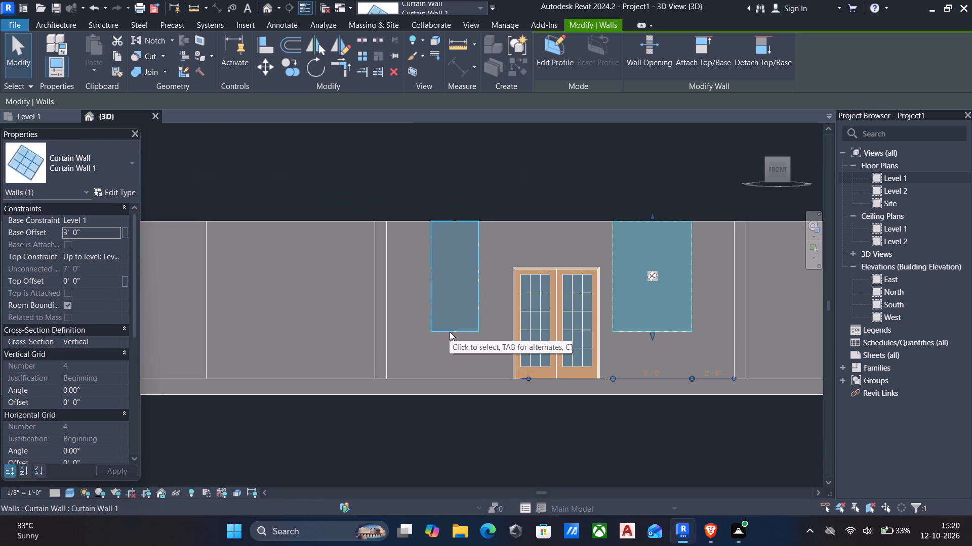
left_click(450, 332)
left_click(108, 235)
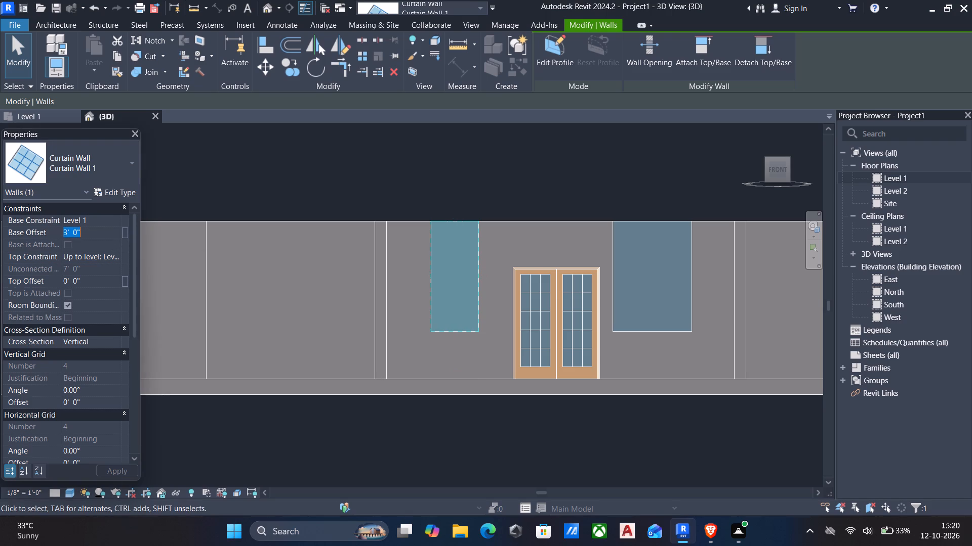
type("2'")
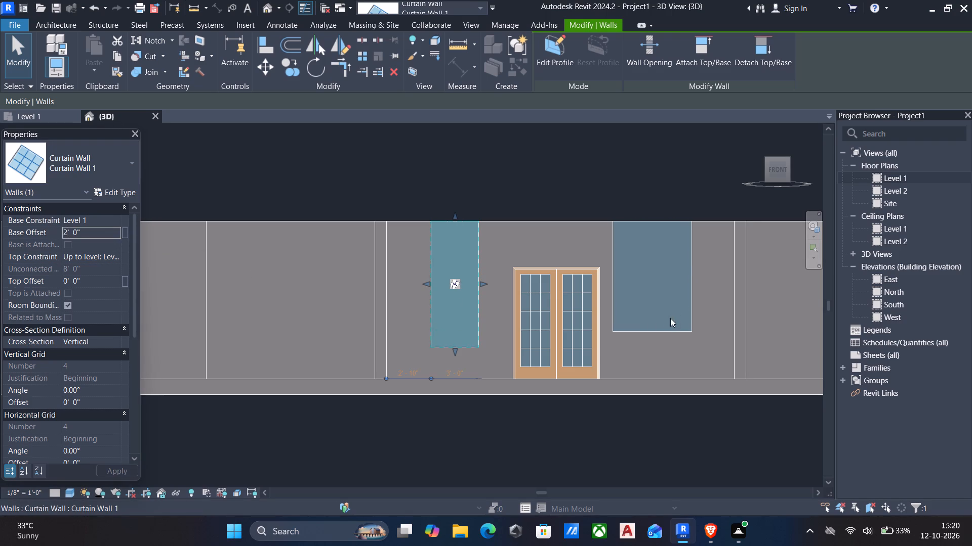
left_click(660, 329)
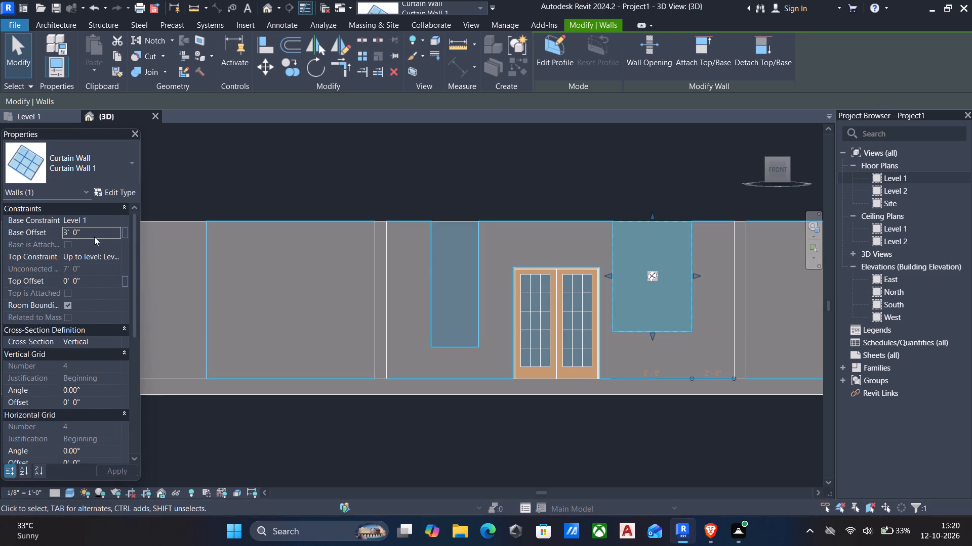
left_click(97, 232)
type("2'")
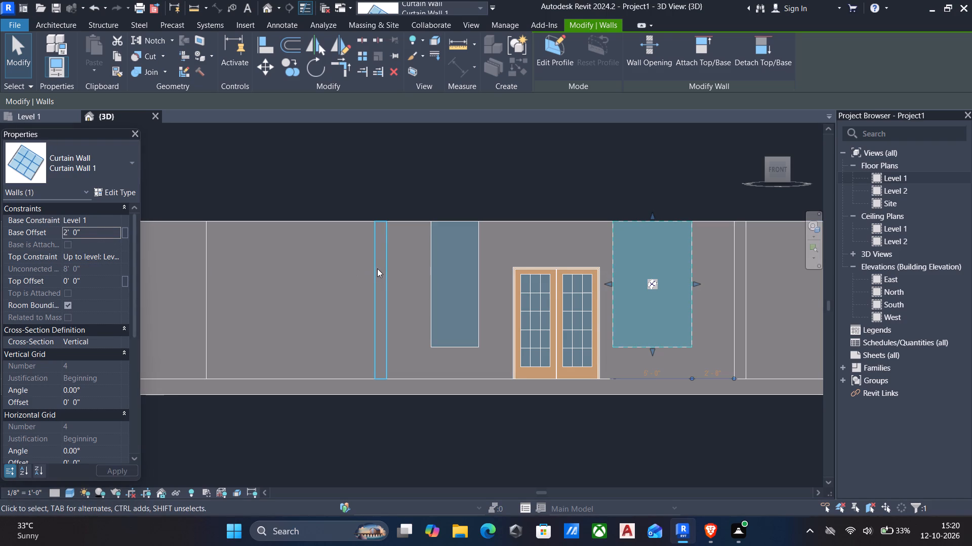
key("Escape")
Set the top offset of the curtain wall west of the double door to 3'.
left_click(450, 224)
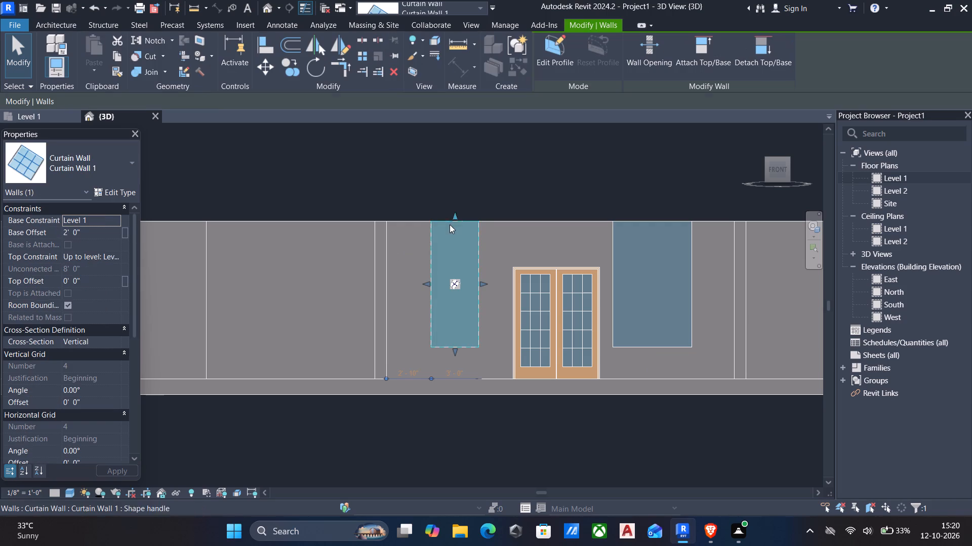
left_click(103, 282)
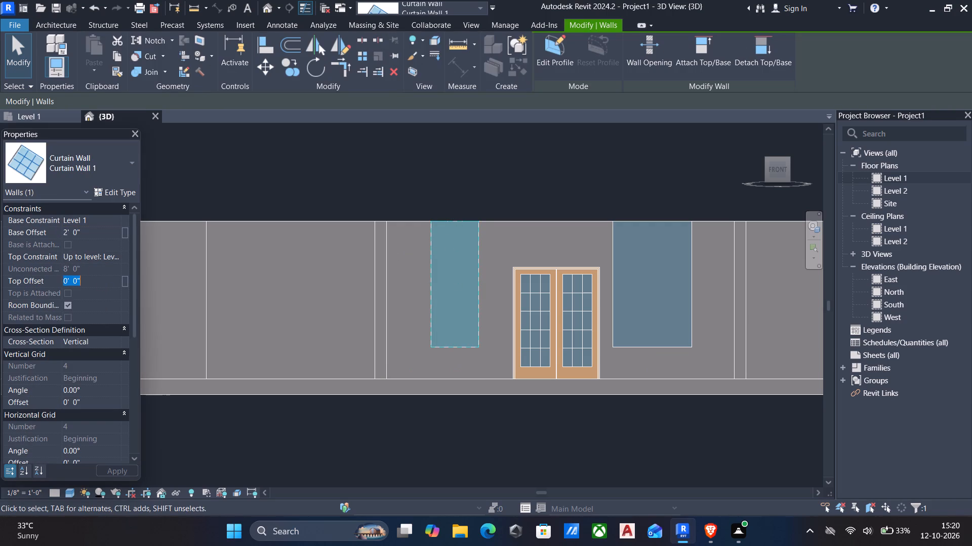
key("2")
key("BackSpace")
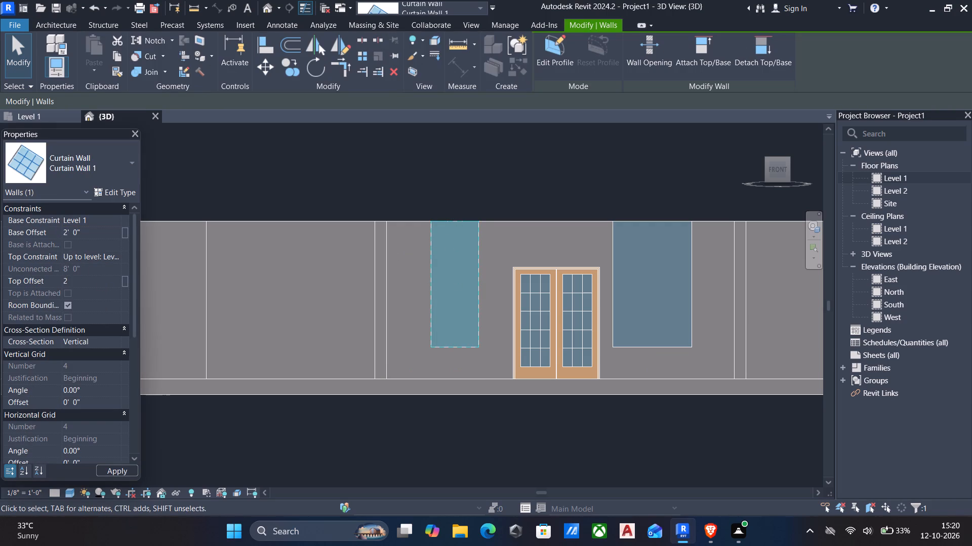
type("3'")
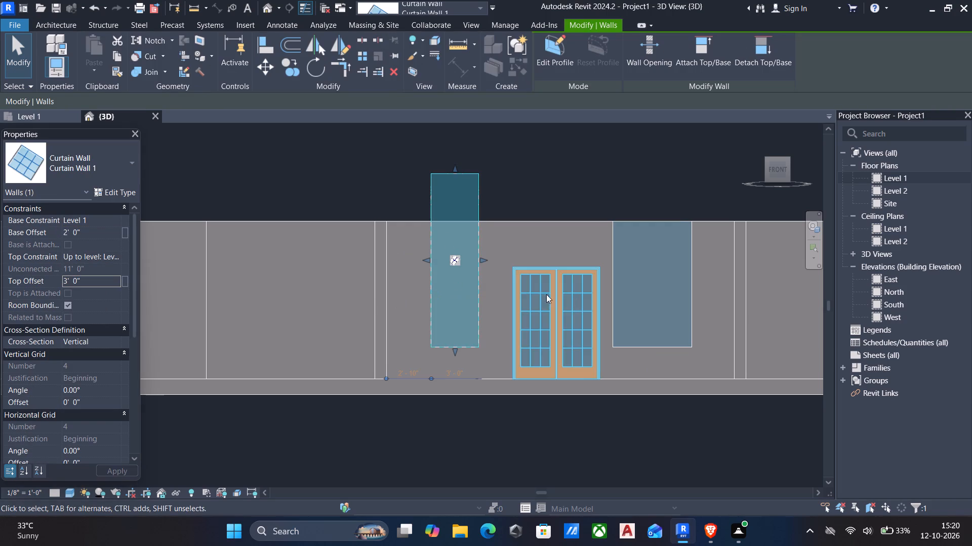
Set the top offset of the curtain walls west and east of the double door to -3'.
left_click(123, 280)
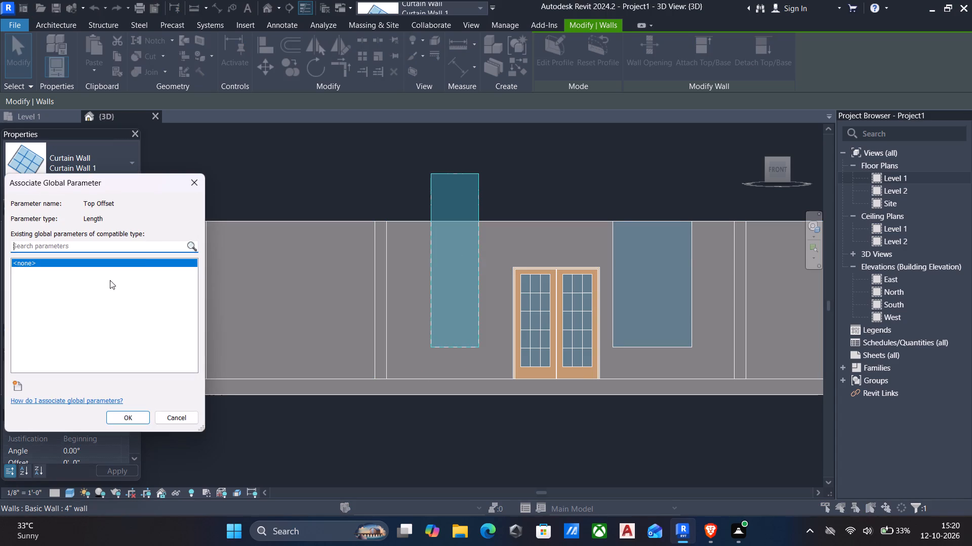
left_click(192, 185)
left_click(94, 282)
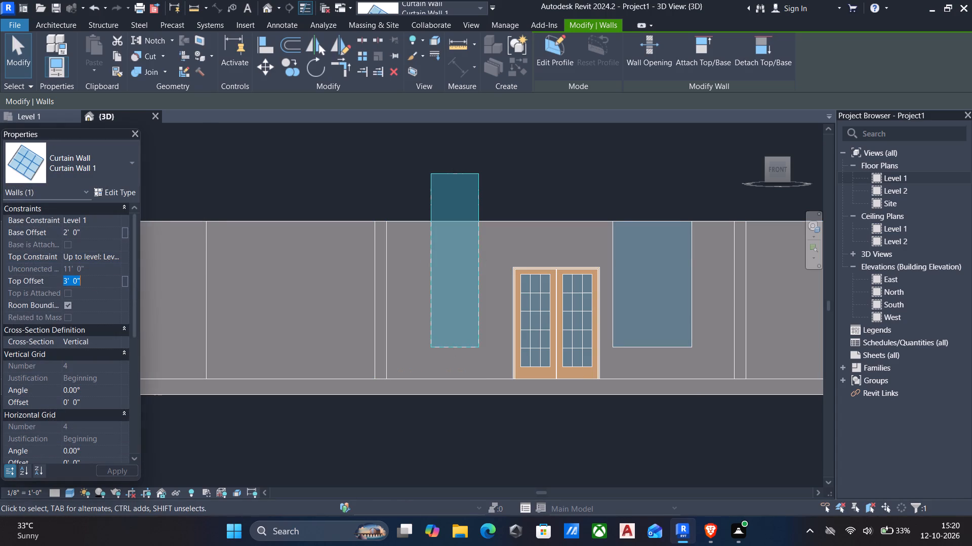
type("-3'")
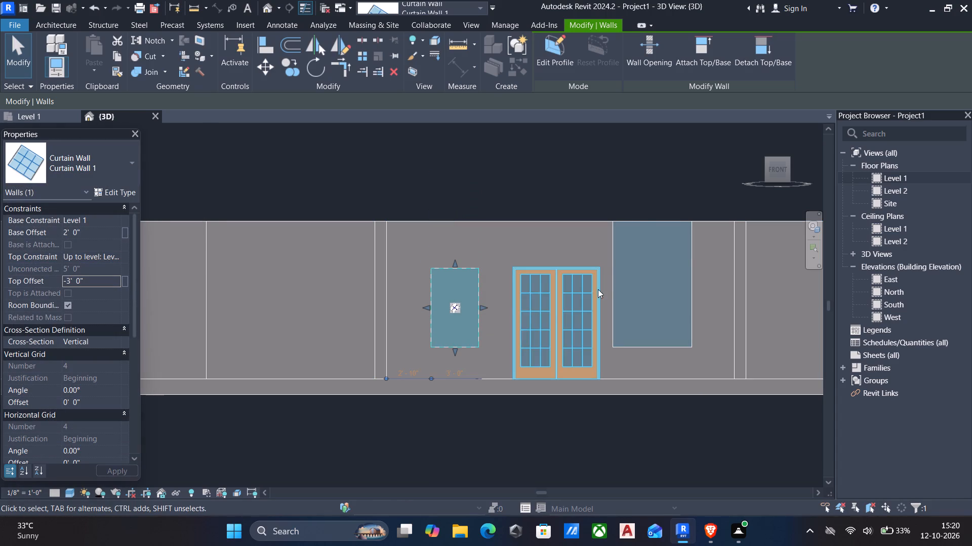
left_click(654, 221)
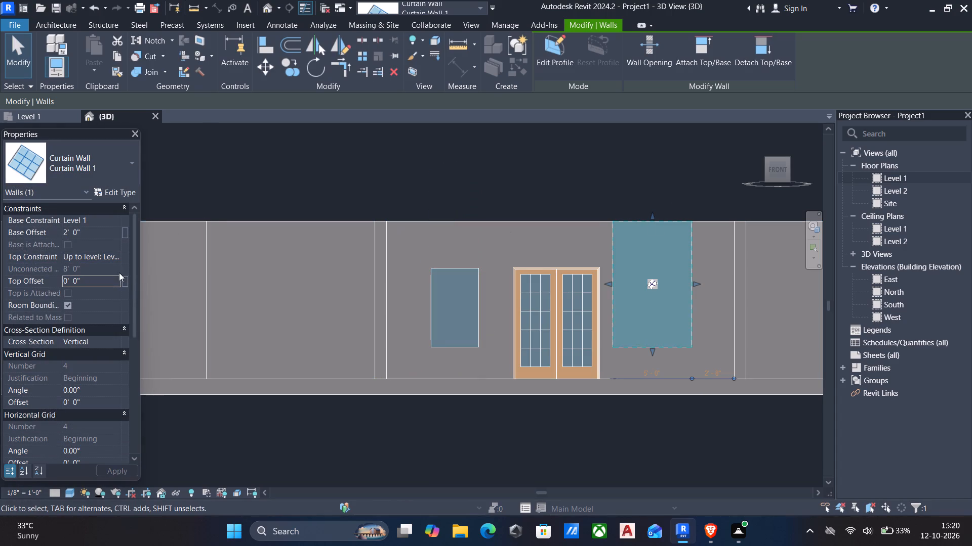
left_click(110, 277)
type("-3")
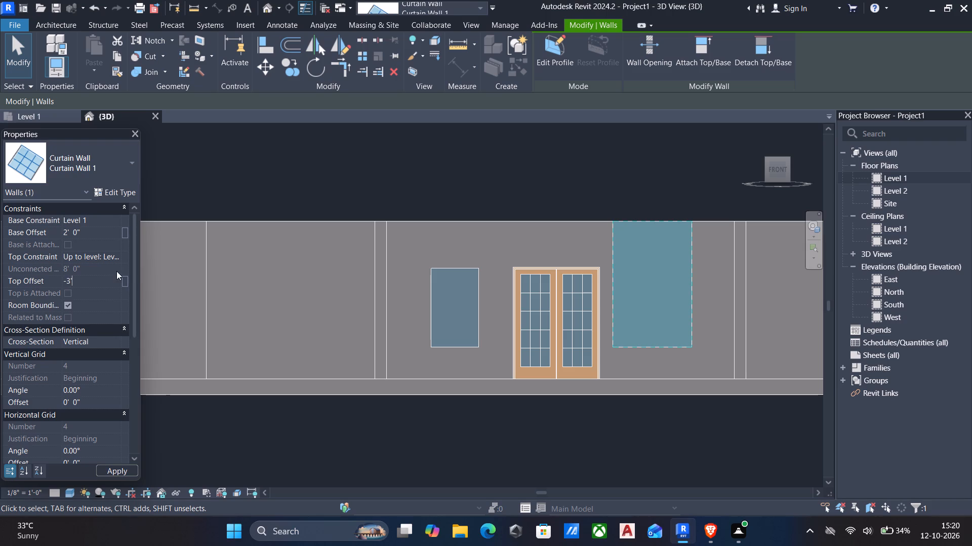
key("apostrophe")
key("Escape")
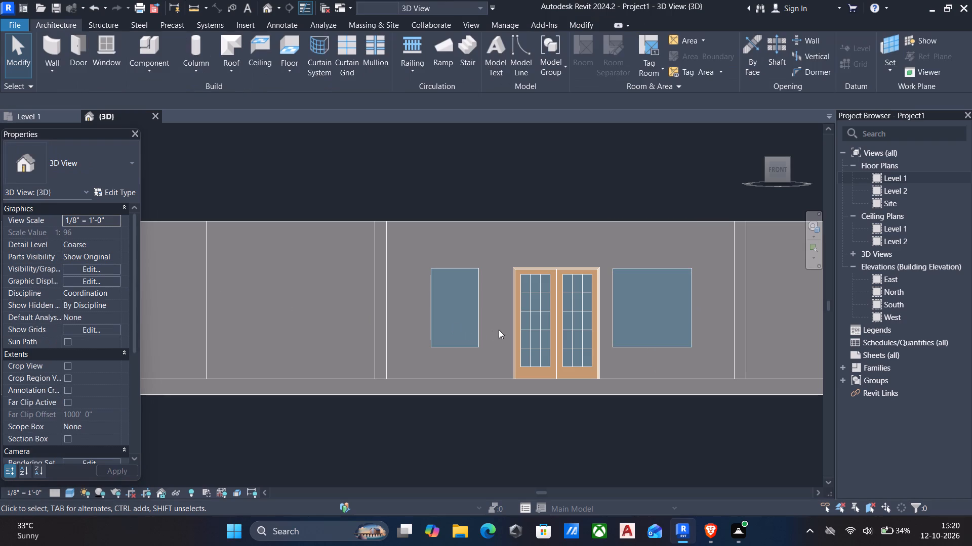
Nudge the curtain wall east of the double door three increments further east, away from the door.
left_click(637, 344)
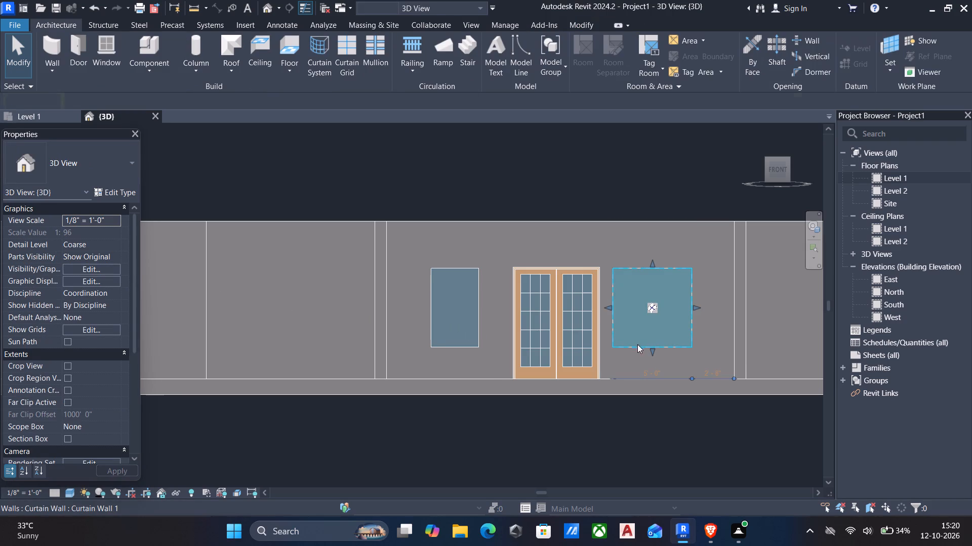
key("Right")
key("Right")
key("Right")
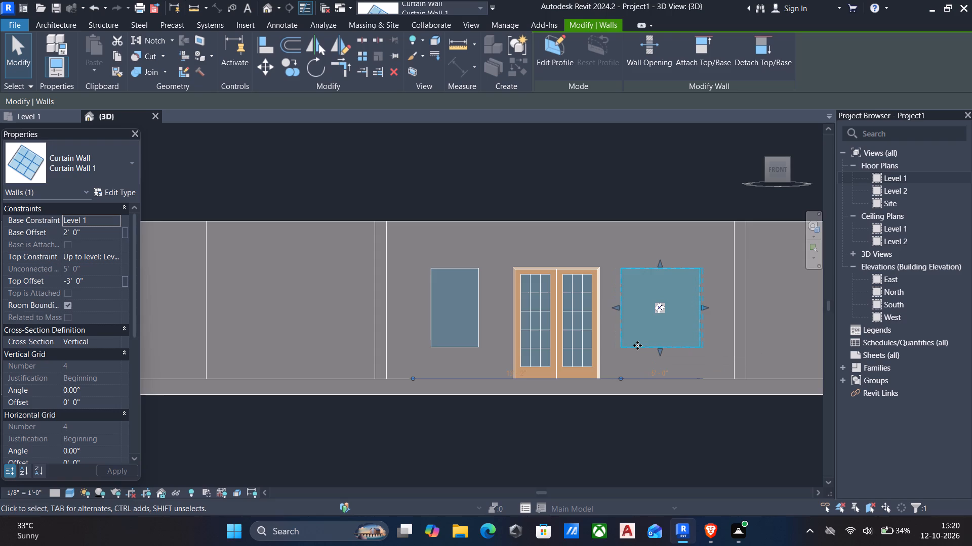
scroll(652, 359, "down", 3)
middle_click_drag(706, 397, 603, 380)
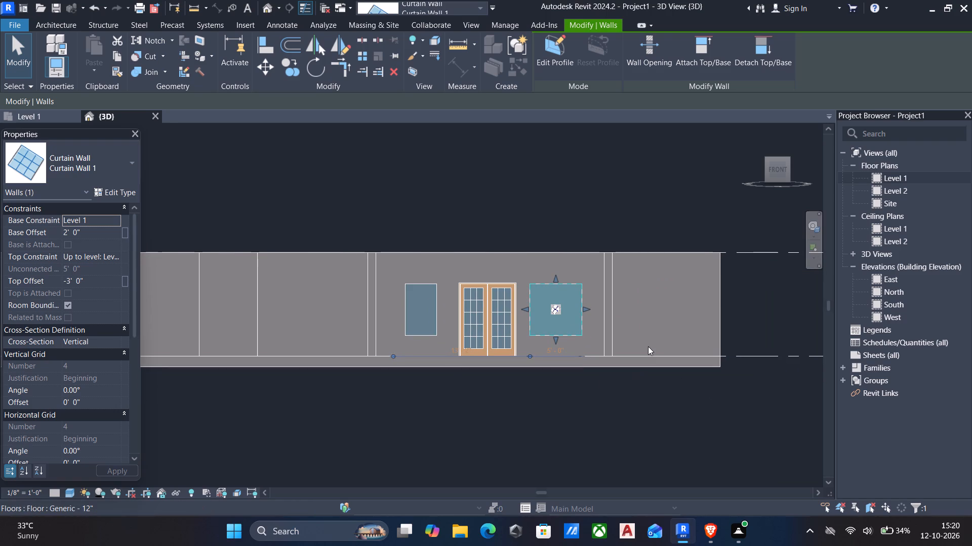
key("Escape")
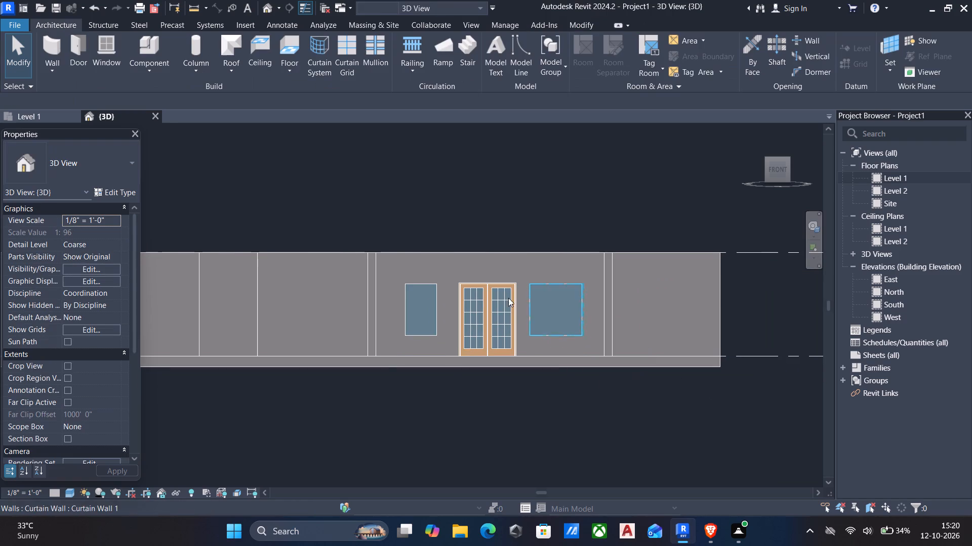
In the Level 1 plan, draw a matching 4' curtain wall along the easternmost room's front wall, starting about 1'-6" from the east wall's inner face.
double_click(919, 179)
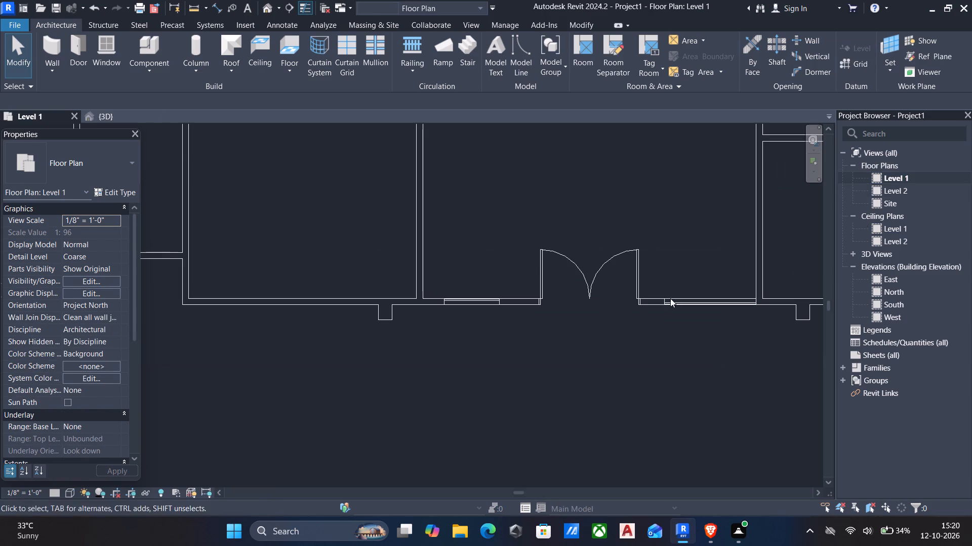
left_click(689, 307)
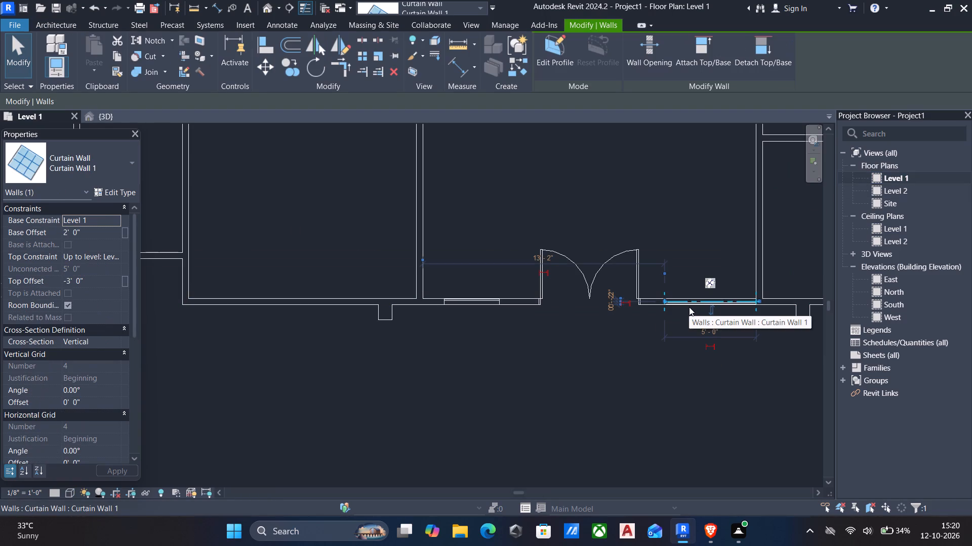
type("cs")
middle_click_drag(683, 310, 252, 306)
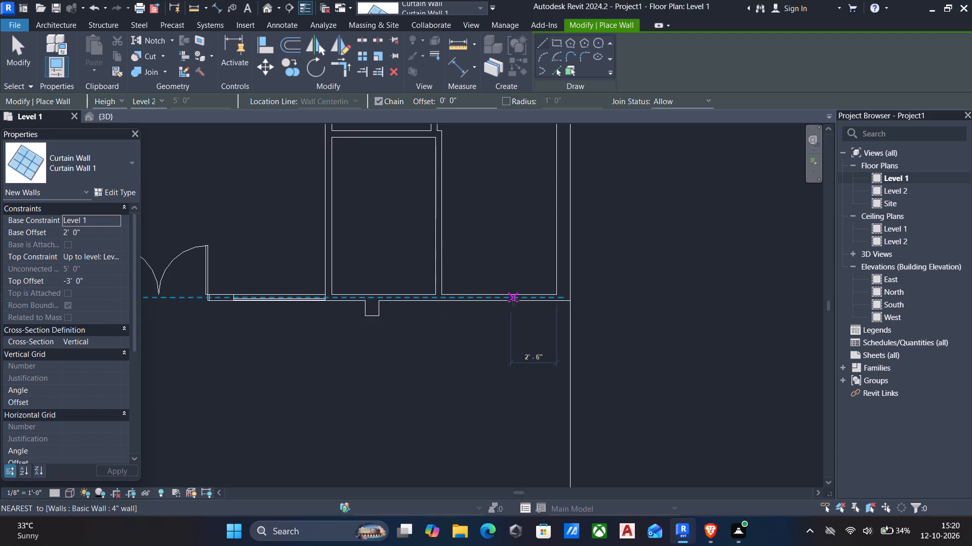
scroll(513, 300, "up", 3)
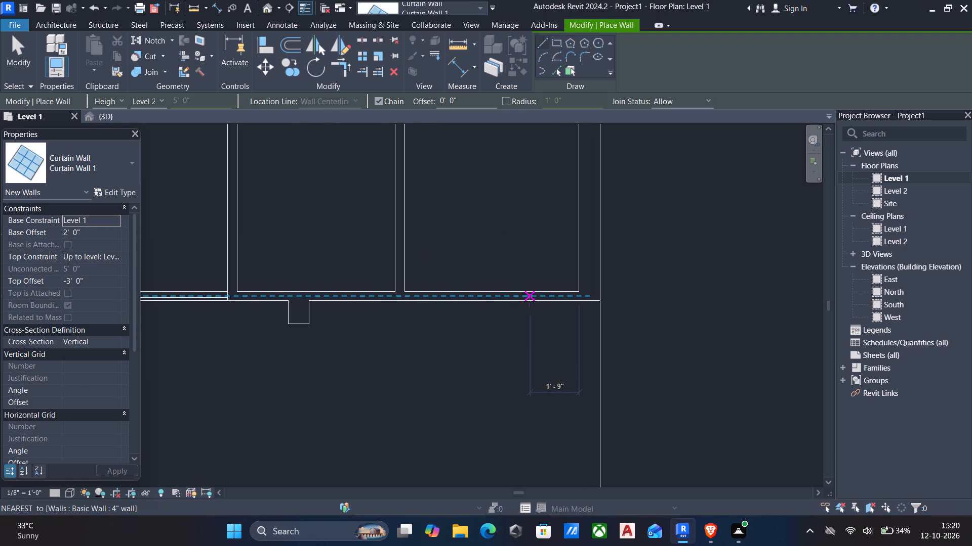
left_click(538, 301)
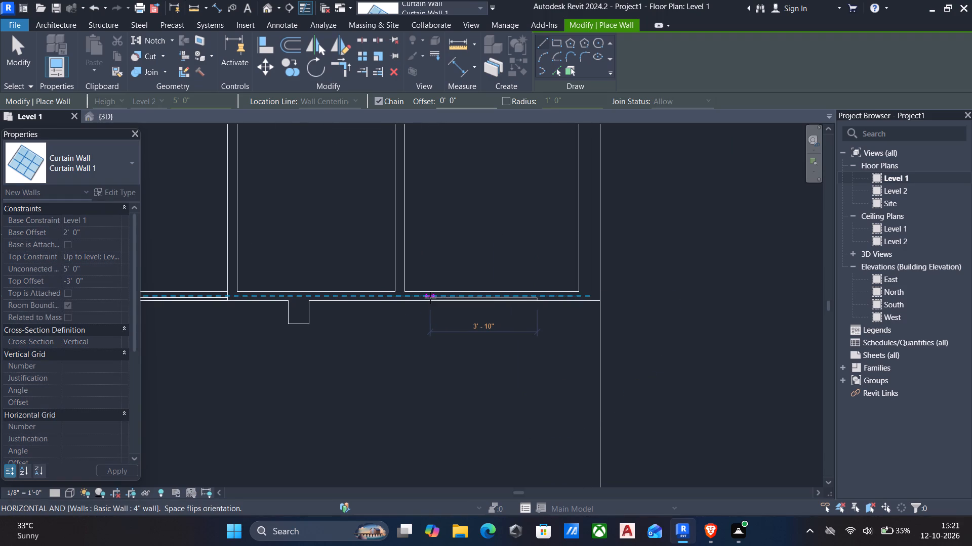
type("4'")
key("Return")
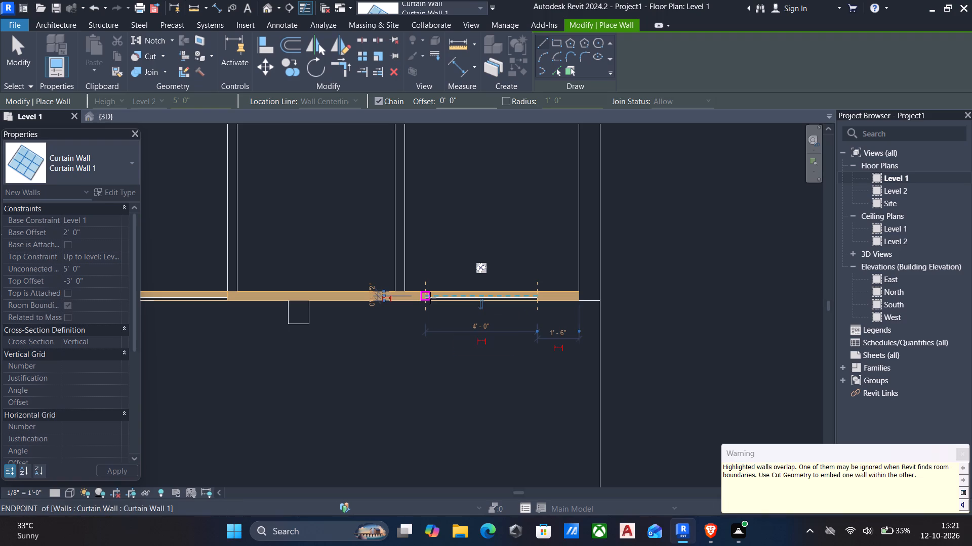
key("Escape")
key("Escape")
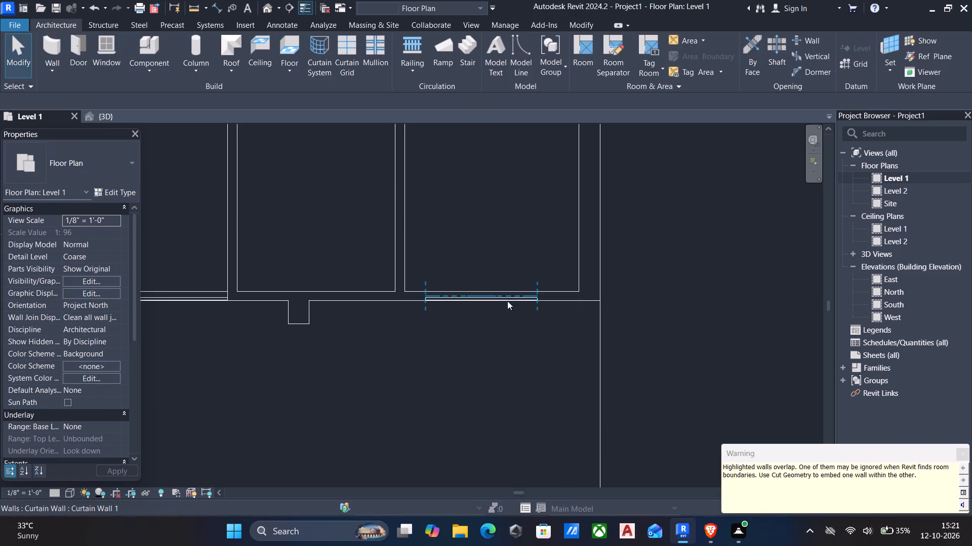
Cut the front wall with the new curtain wall in the easternmost room to embed it.
type("li")
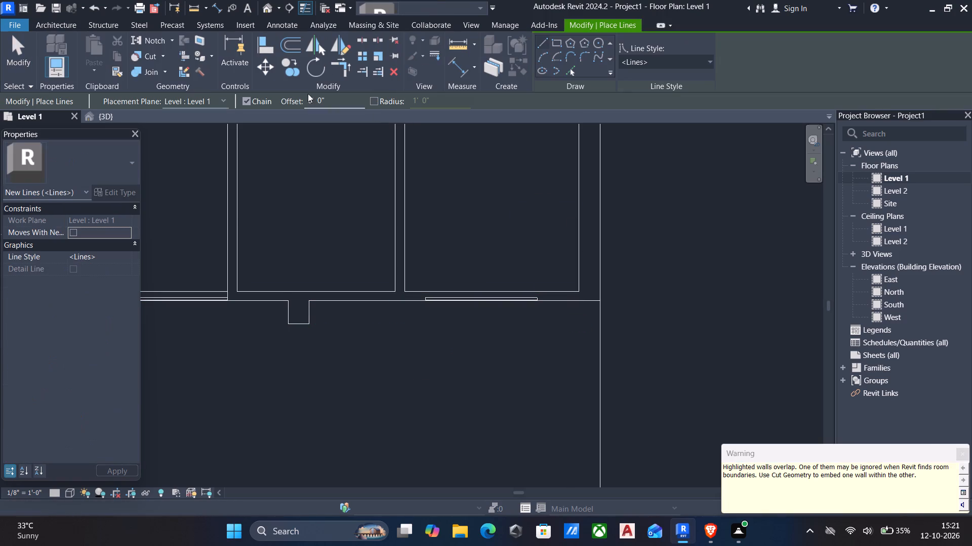
left_click(143, 55)
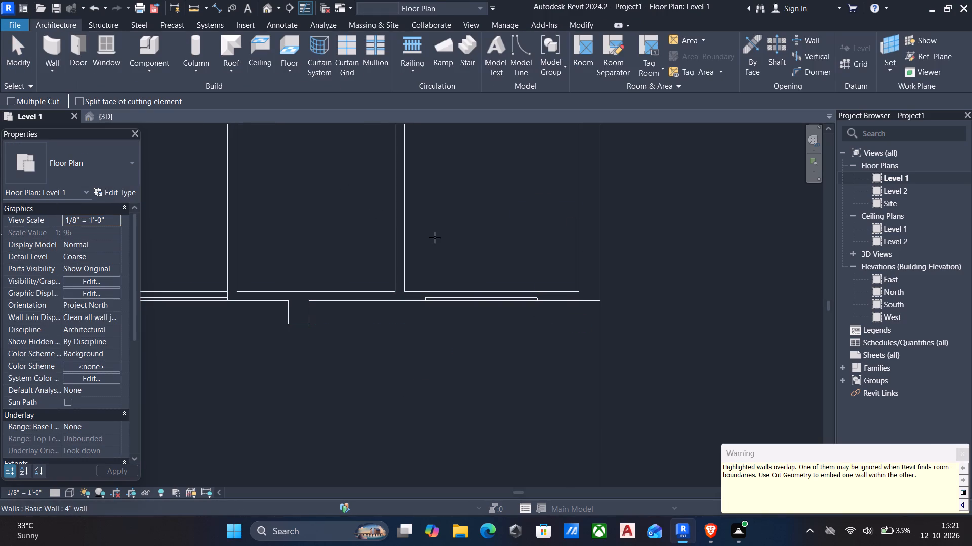
left_click(562, 291)
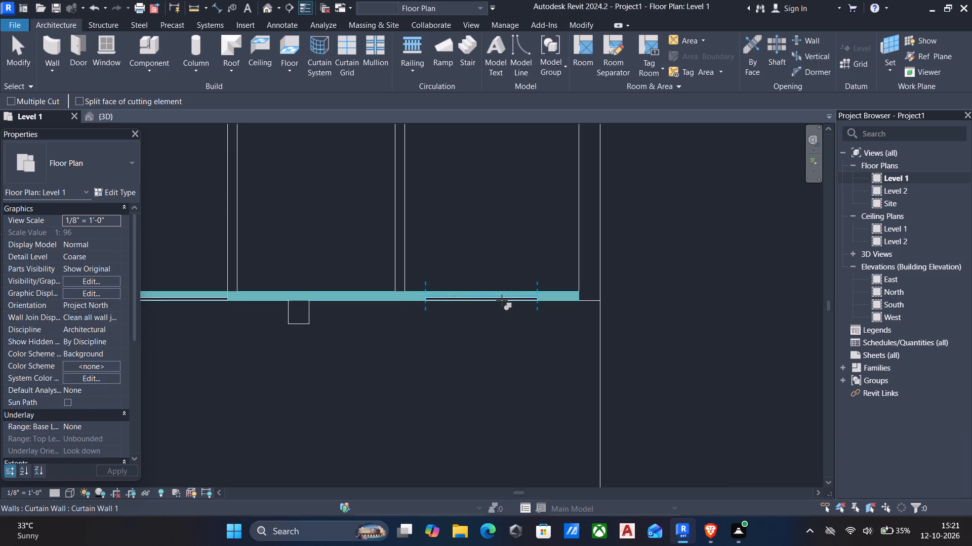
left_click(498, 297)
key("Escape")
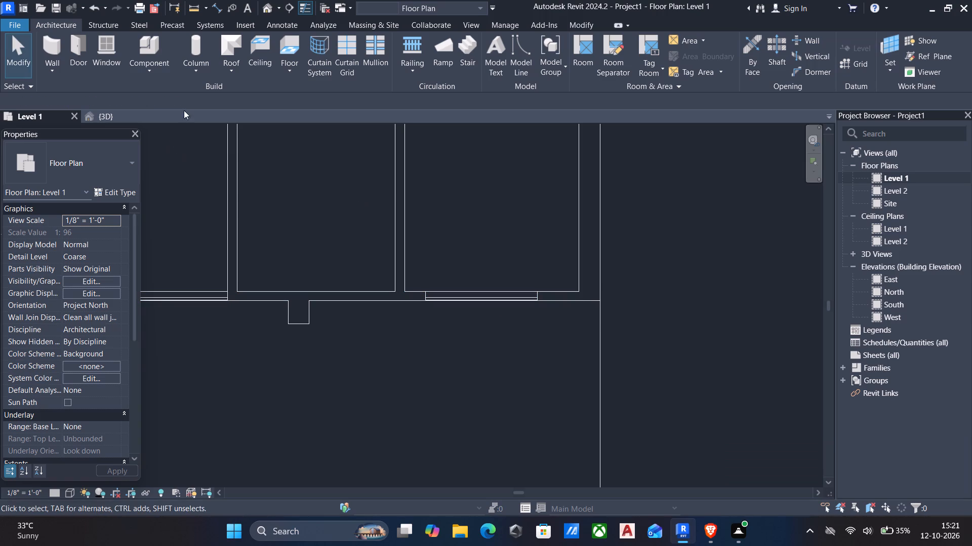
In the 3D front view, set the length of the easternmost curtain wall to 3'.
left_click(266, 5)
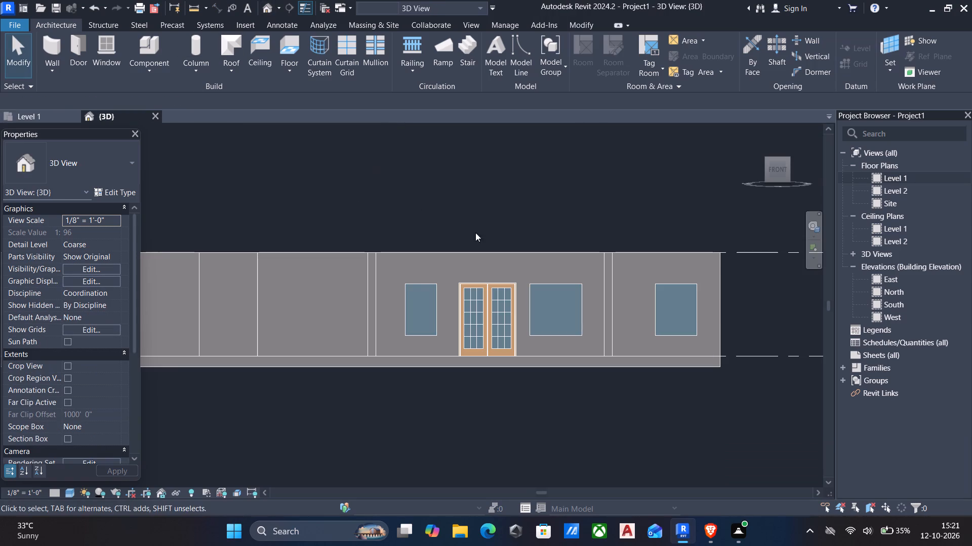
left_click(661, 335)
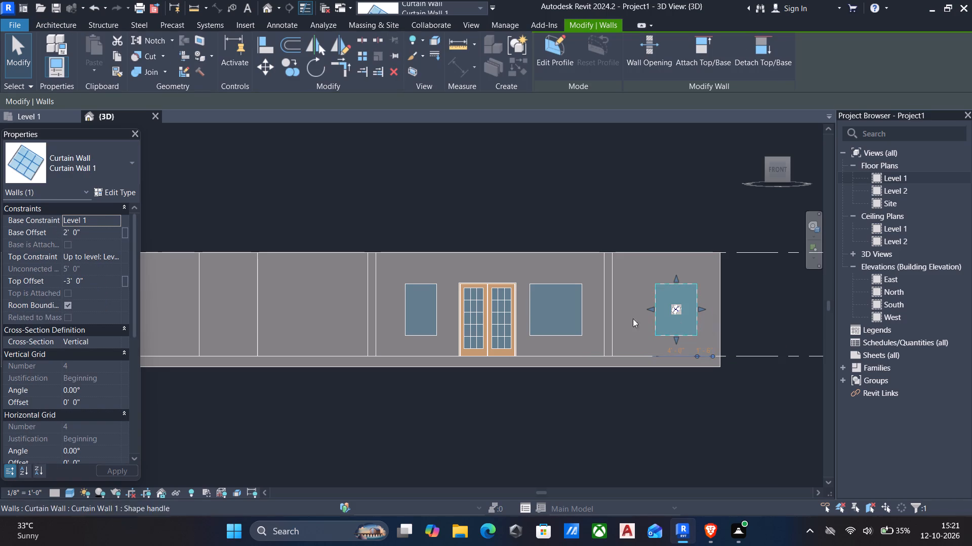
left_click(679, 351)
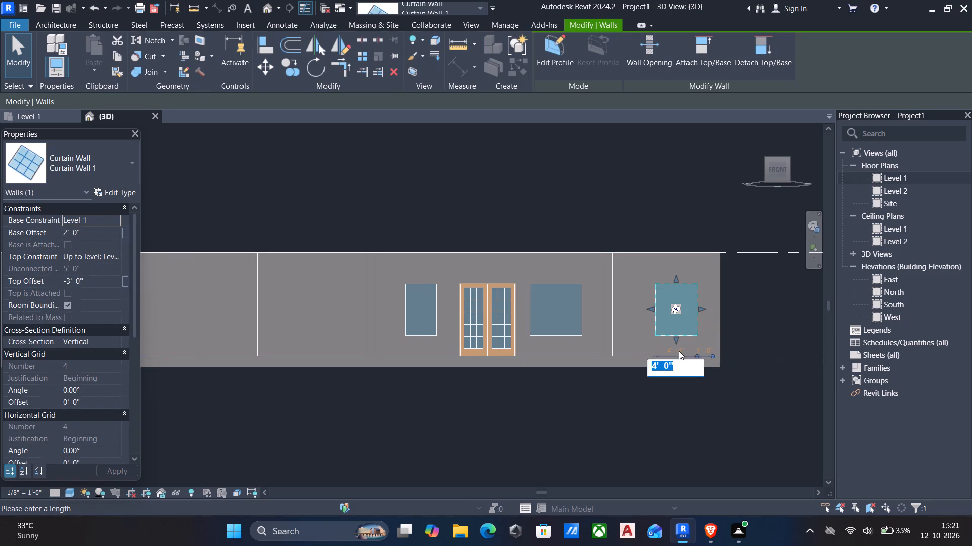
type("3'")
key("Return")
key("Escape")
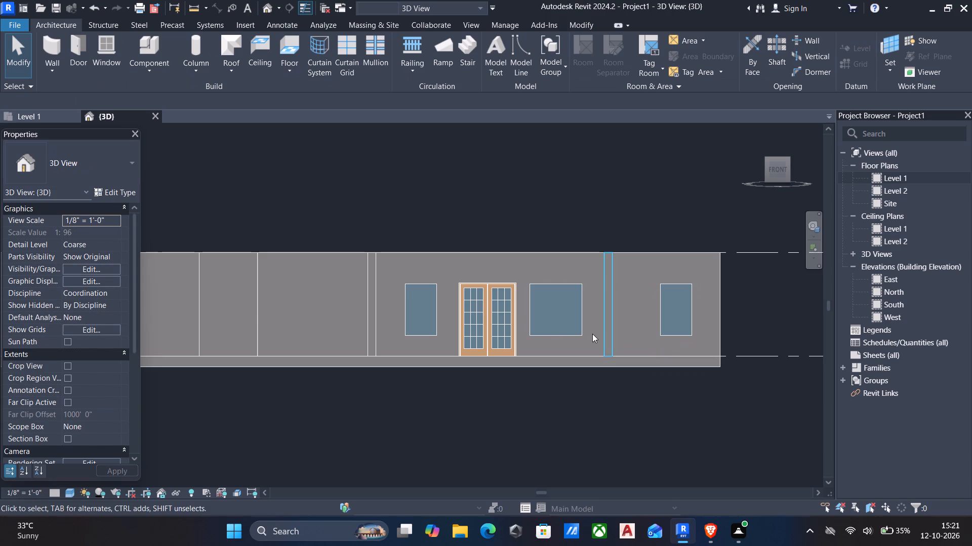
Examine the whole front facade in 3D and the front walls west of the entrance in the Level 1 plan.
scroll(550, 339, "down", 4)
middle_click_drag(553, 331, 558, 331)
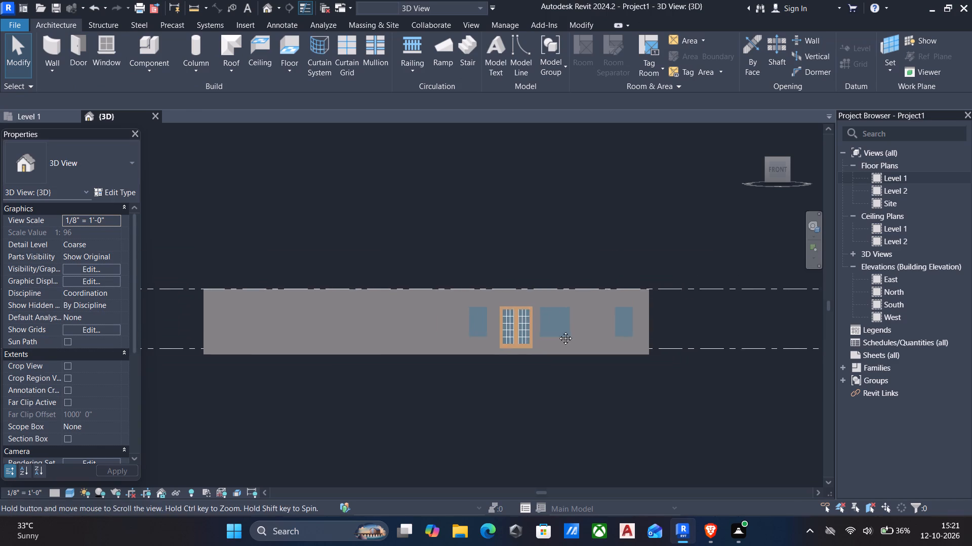
middle_click_drag(558, 331, 610, 327)
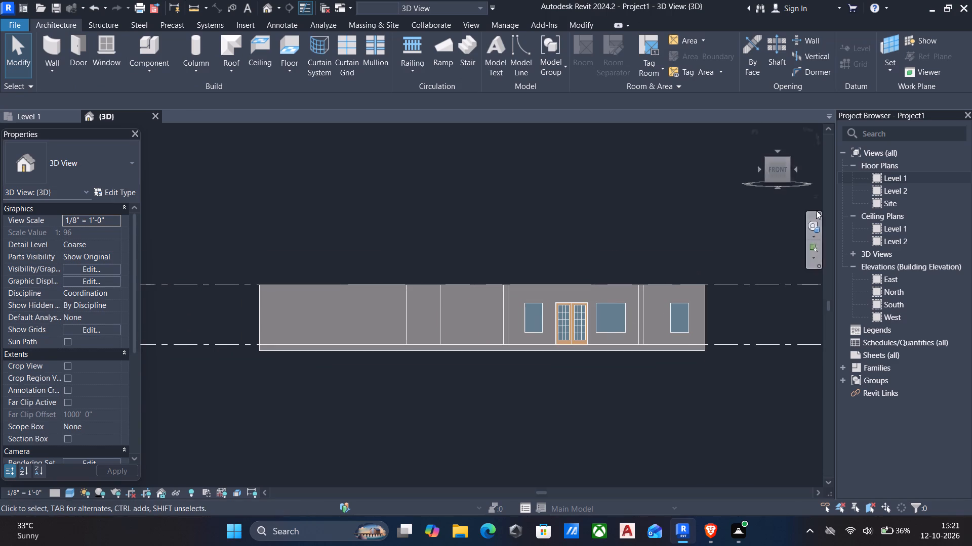
double_click(906, 180)
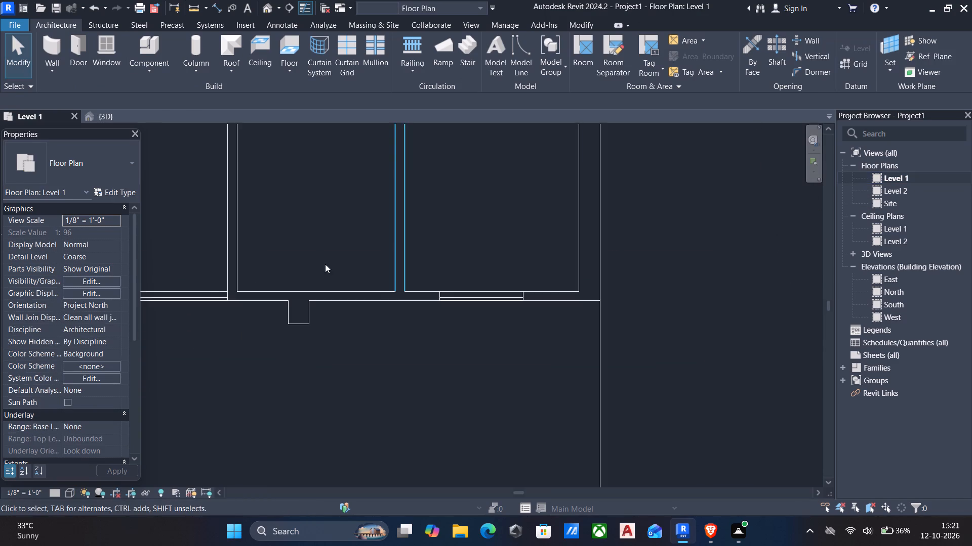
middle_click_drag(332, 264, 629, 244)
middle_click_drag(537, 268, 915, 287)
scroll(722, 313, "down", 3)
middle_click_drag(390, 298, 731, 289)
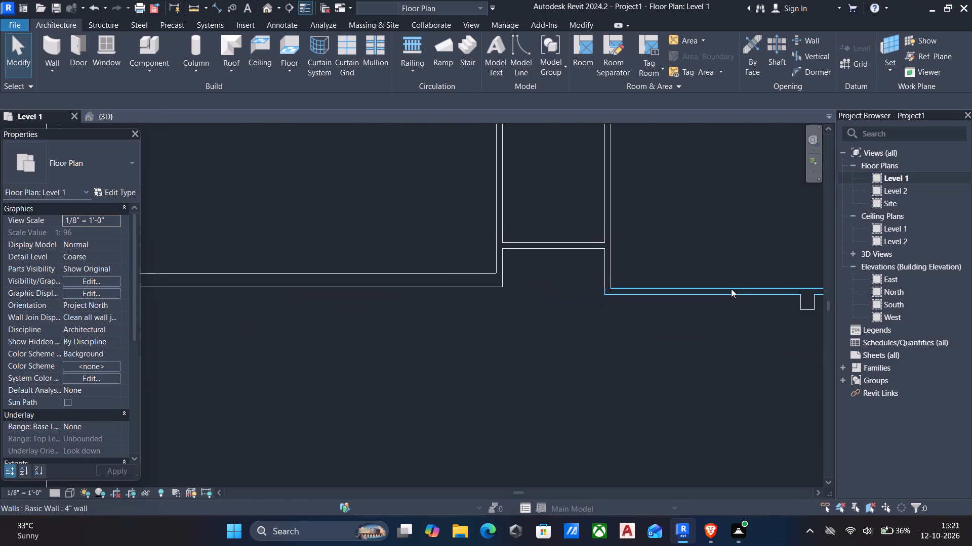
scroll(453, 104, "down", 1)
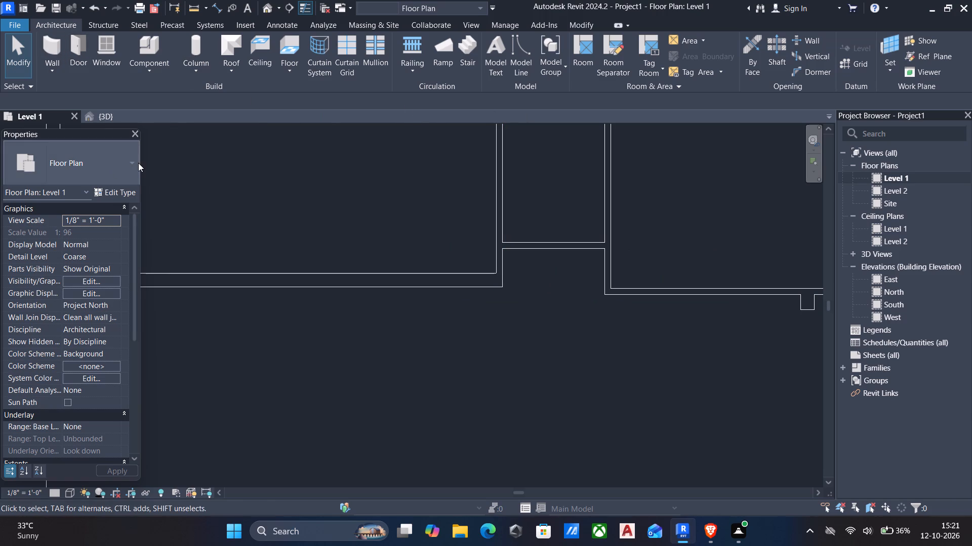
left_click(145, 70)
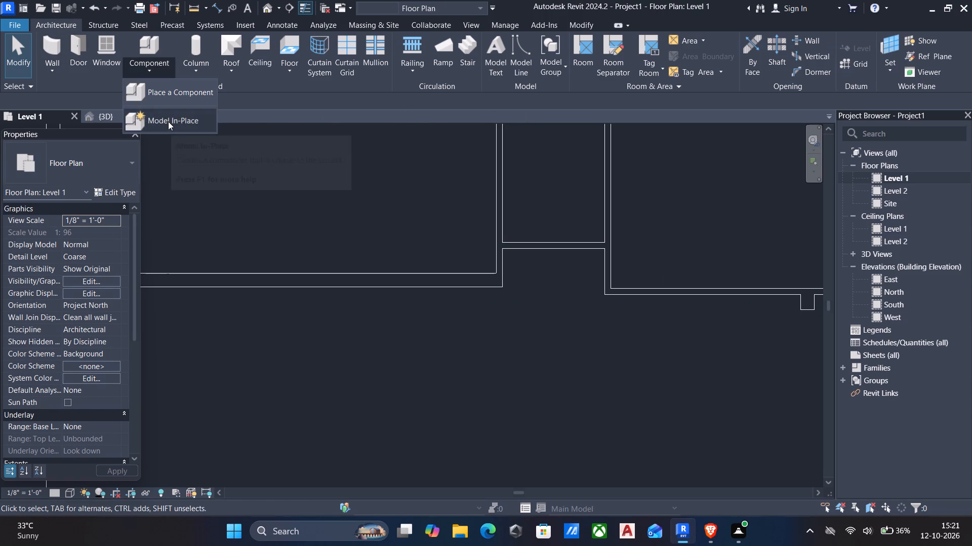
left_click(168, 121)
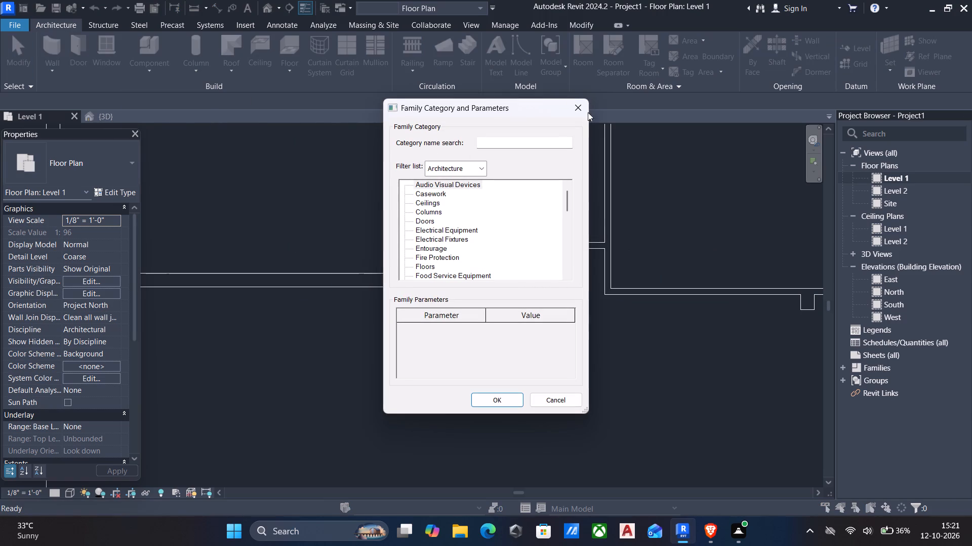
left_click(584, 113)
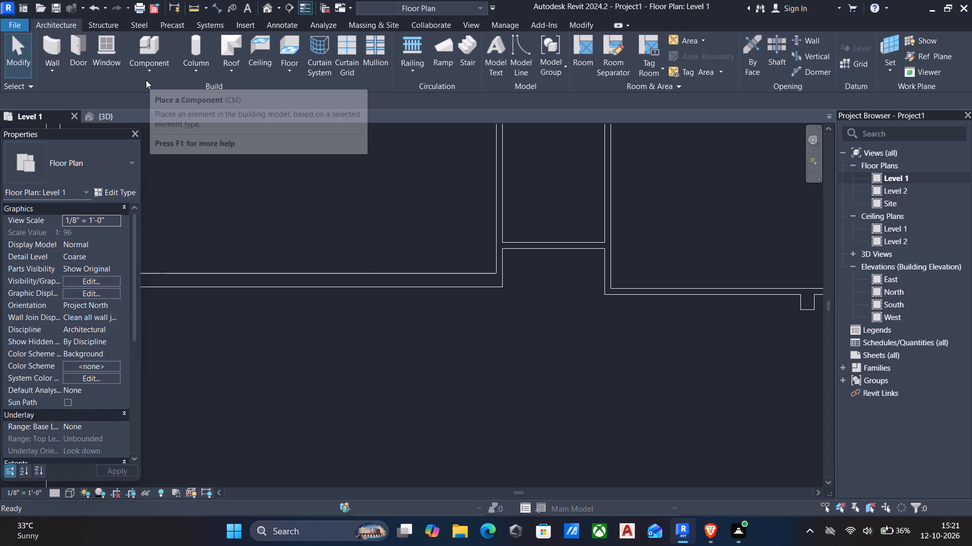
Start placing a component and open the US library's Windows folder for loading a family.
left_click(146, 80)
left_click(142, 77)
left_click(170, 87)
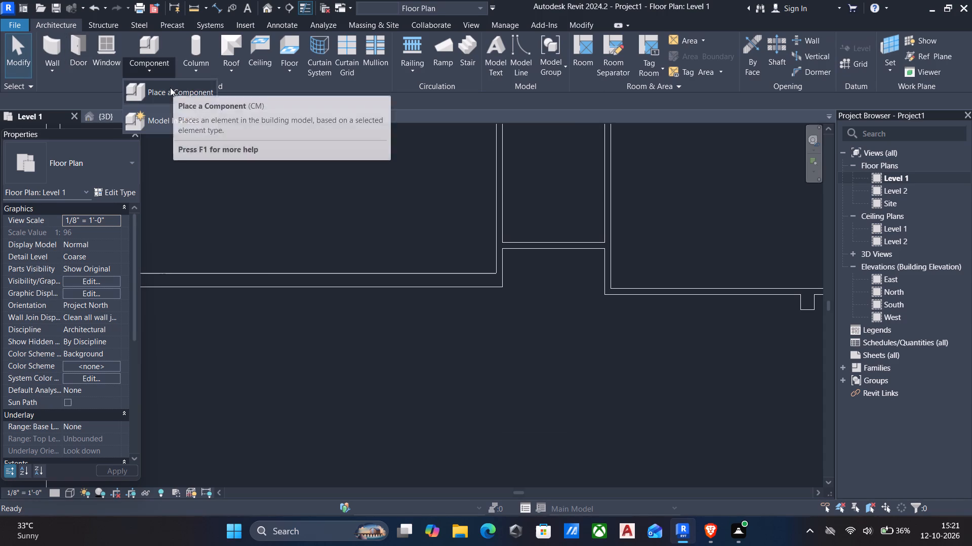
left_click(547, 59)
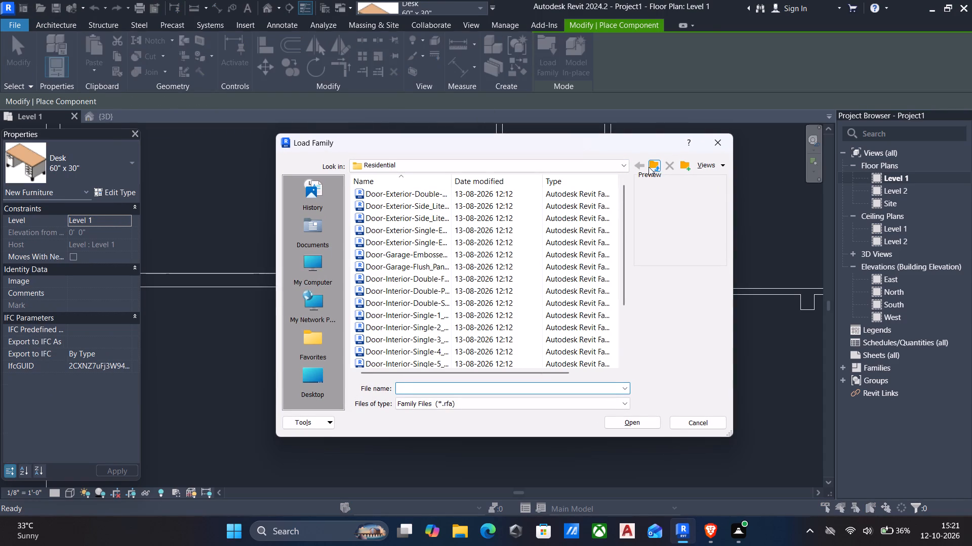
left_click(650, 167)
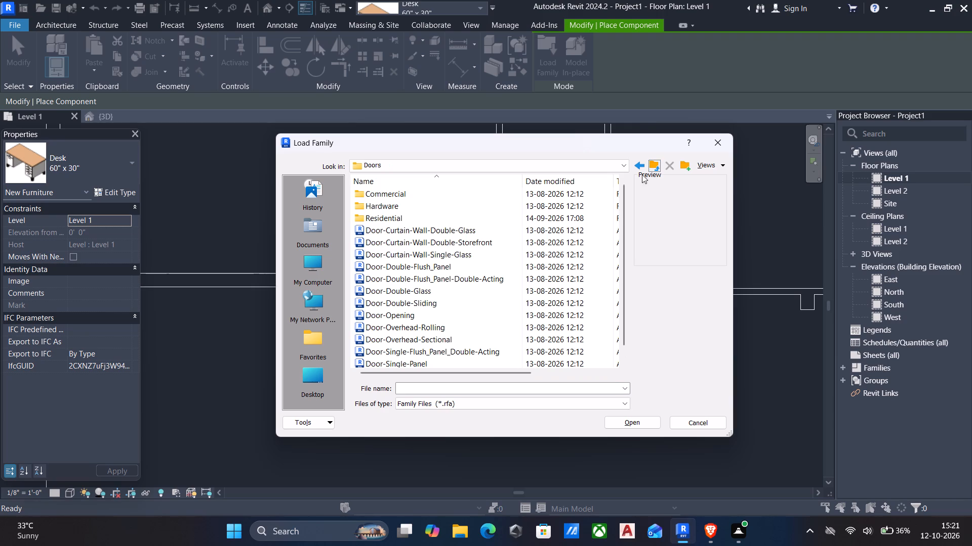
left_click(654, 165)
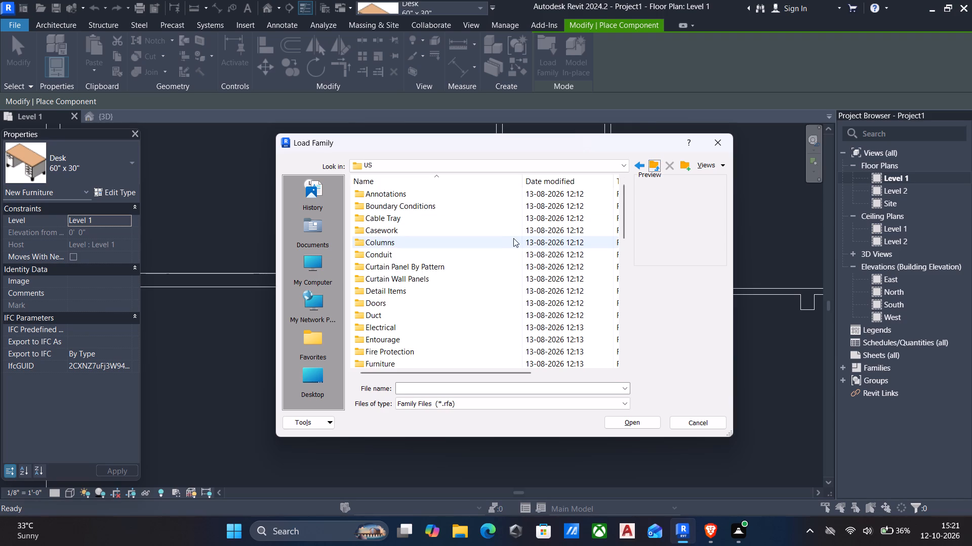
scroll(492, 250, "down", 20)
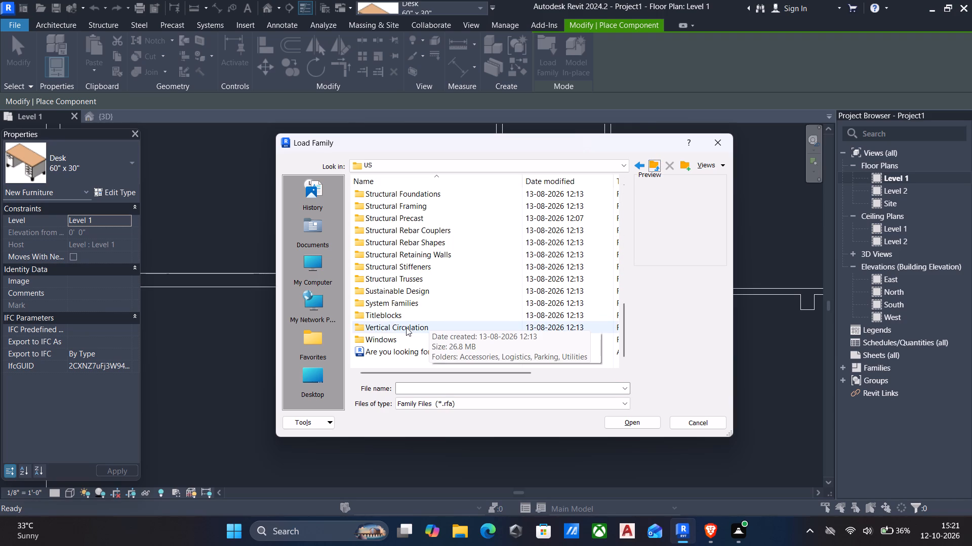
double_click(392, 341)
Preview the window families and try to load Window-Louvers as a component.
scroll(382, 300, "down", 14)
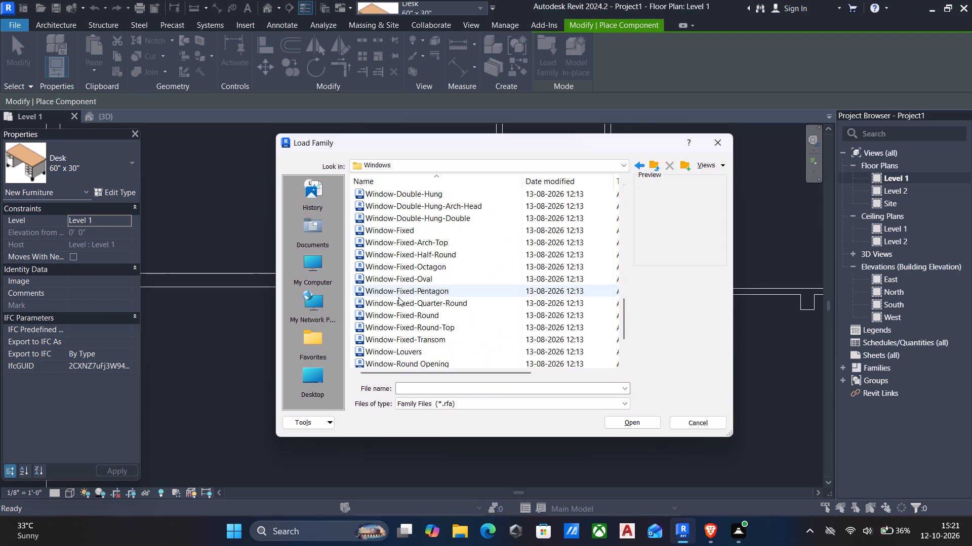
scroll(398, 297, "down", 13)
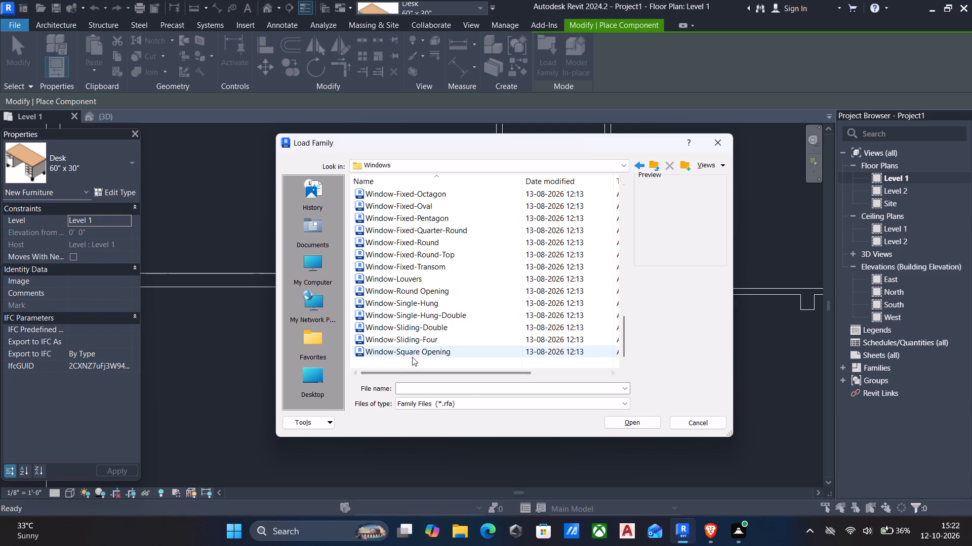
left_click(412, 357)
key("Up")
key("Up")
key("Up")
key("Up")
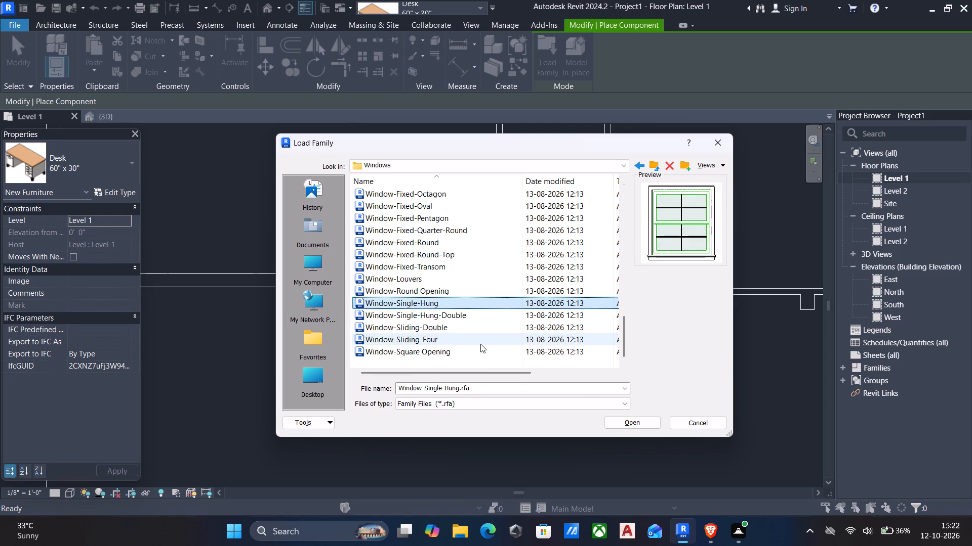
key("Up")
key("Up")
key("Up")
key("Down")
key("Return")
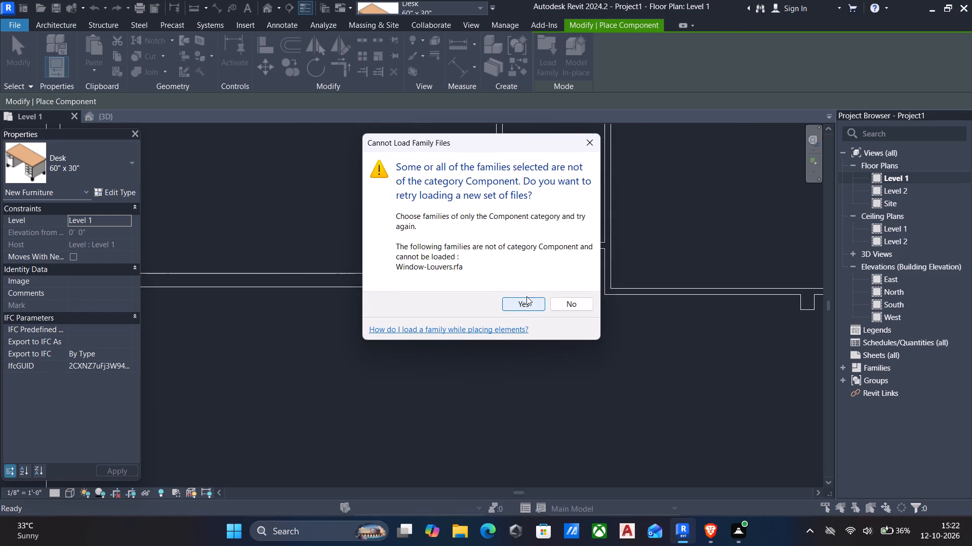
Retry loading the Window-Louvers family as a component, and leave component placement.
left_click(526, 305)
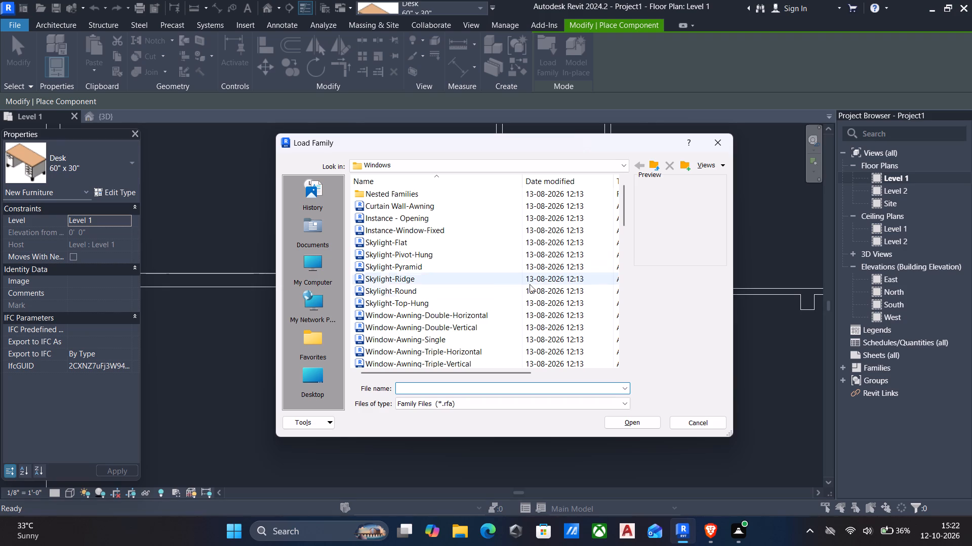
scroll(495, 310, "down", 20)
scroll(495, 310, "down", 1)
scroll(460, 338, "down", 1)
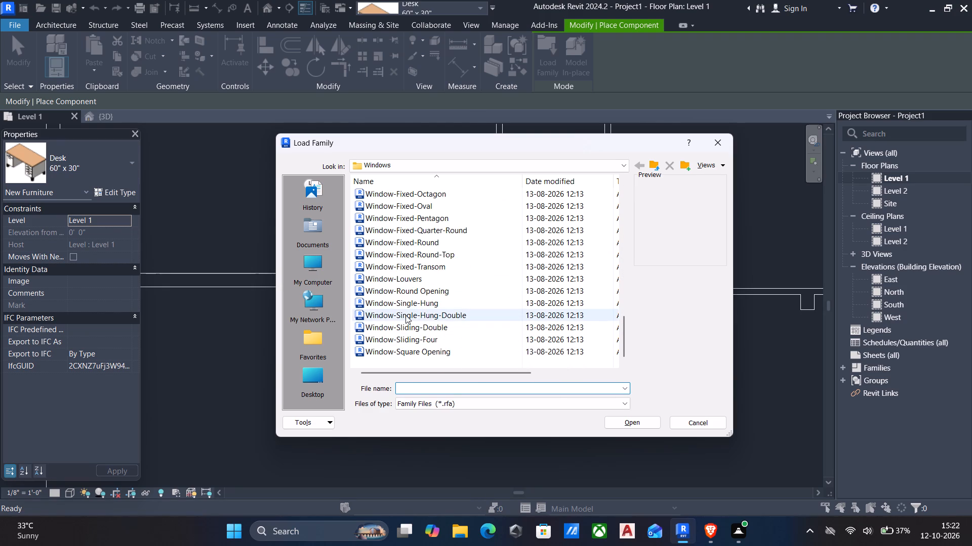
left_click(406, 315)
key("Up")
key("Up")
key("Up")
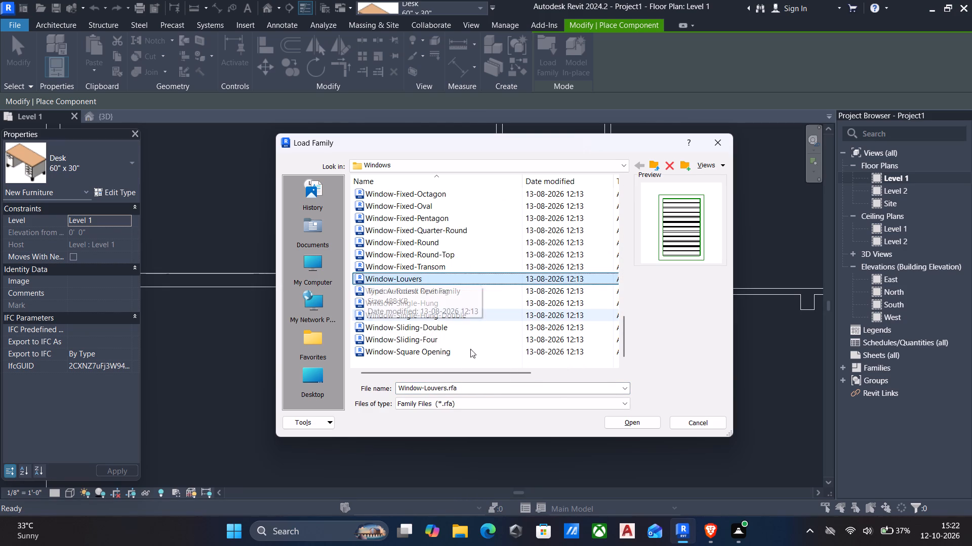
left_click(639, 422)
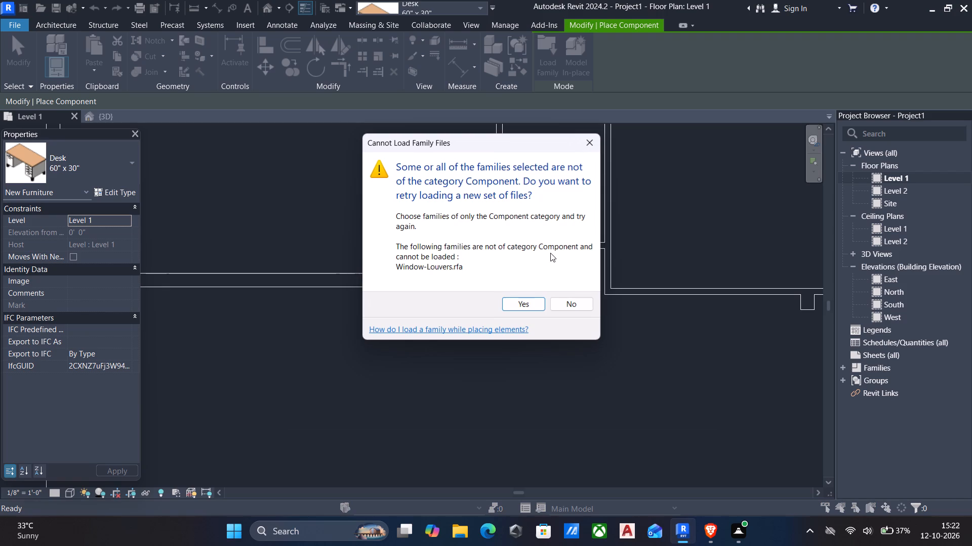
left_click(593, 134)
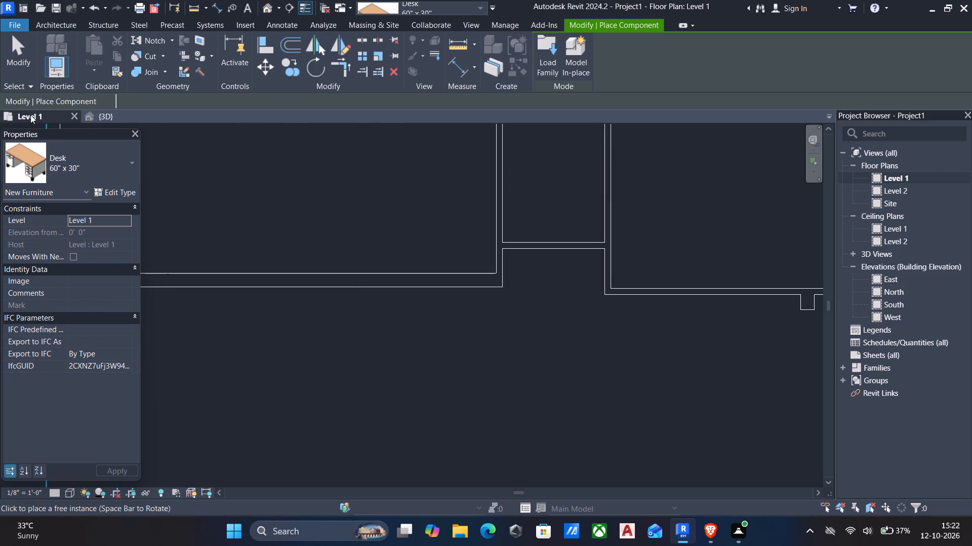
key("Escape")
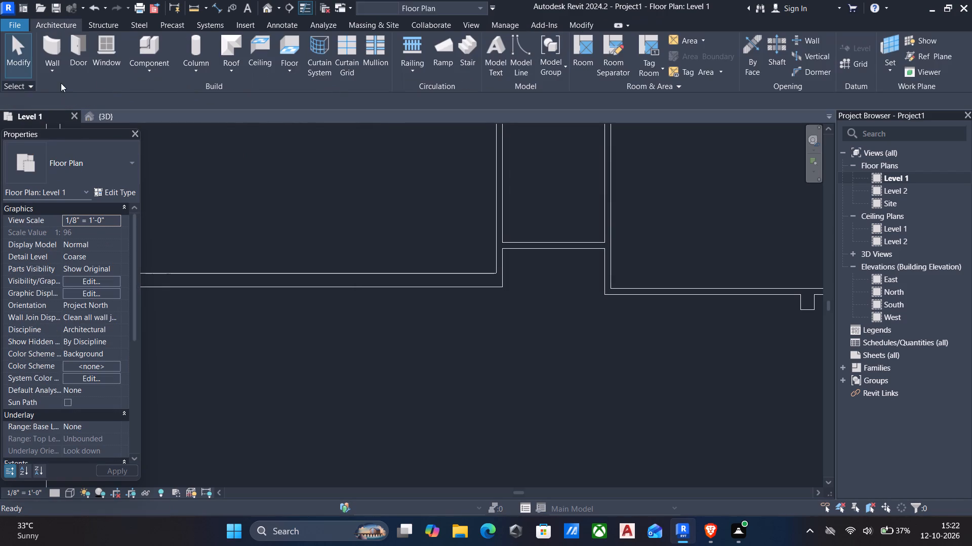
Start the Window command and load the Window-Louvers family from the Windows library folder.
type("wn")
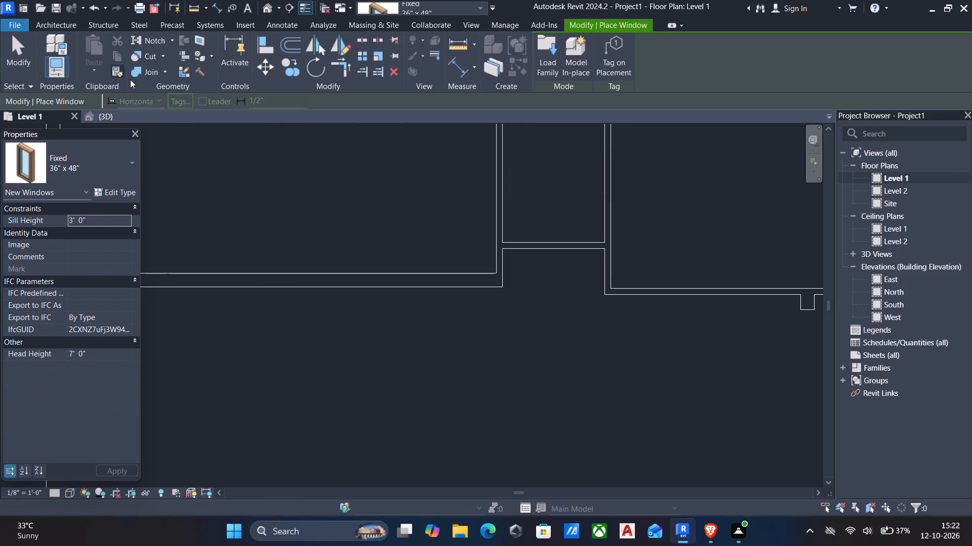
left_click(549, 52)
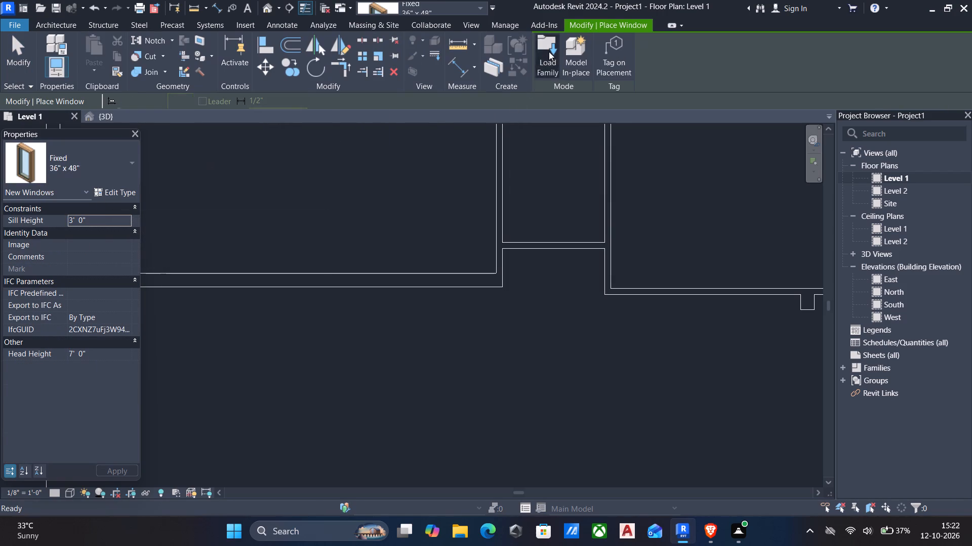
scroll(470, 237, "down", 9)
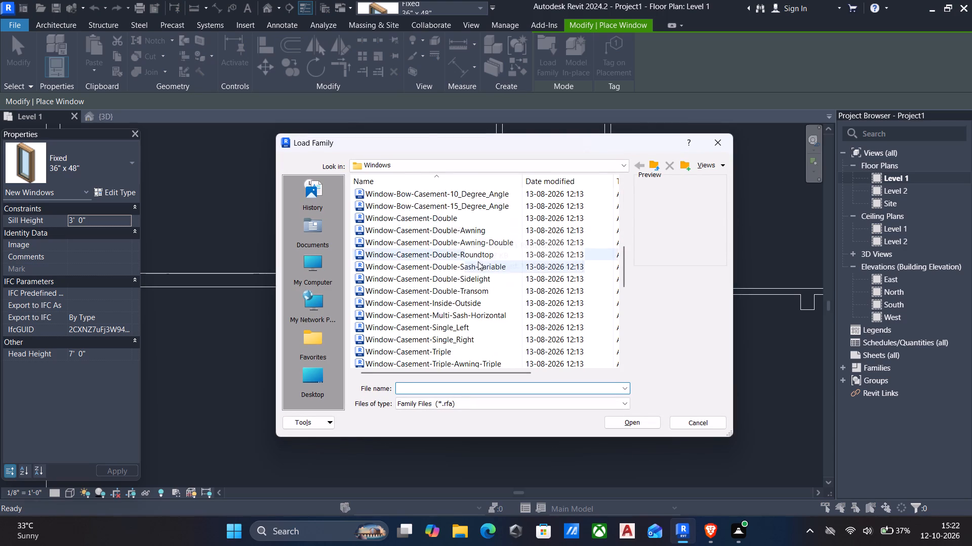
scroll(478, 261, "down", 15)
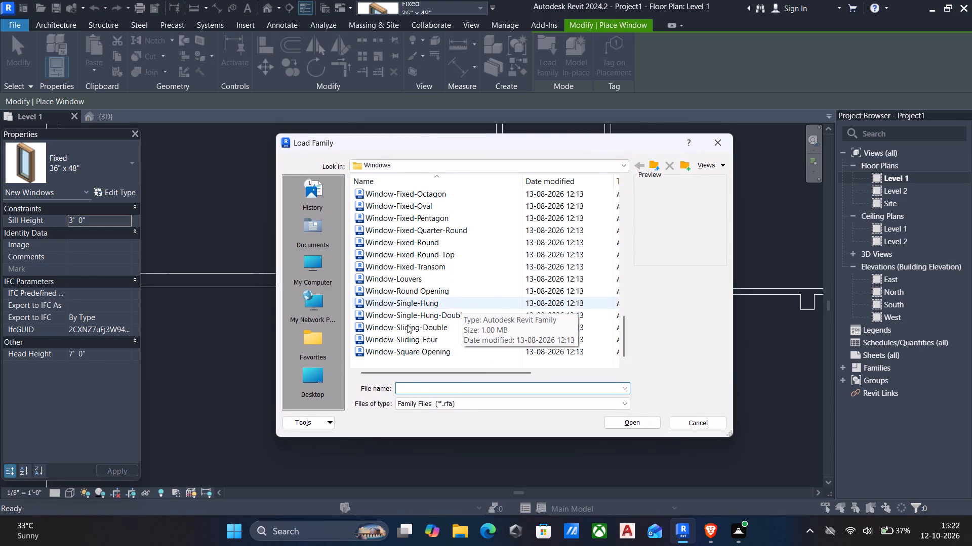
left_click(407, 325)
key("Up")
key("Up")
key("Up")
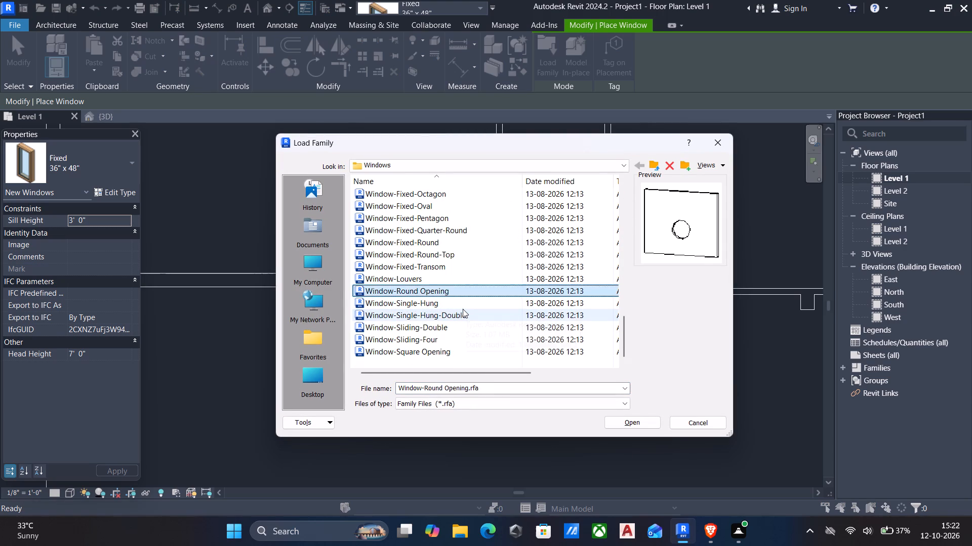
key("Up")
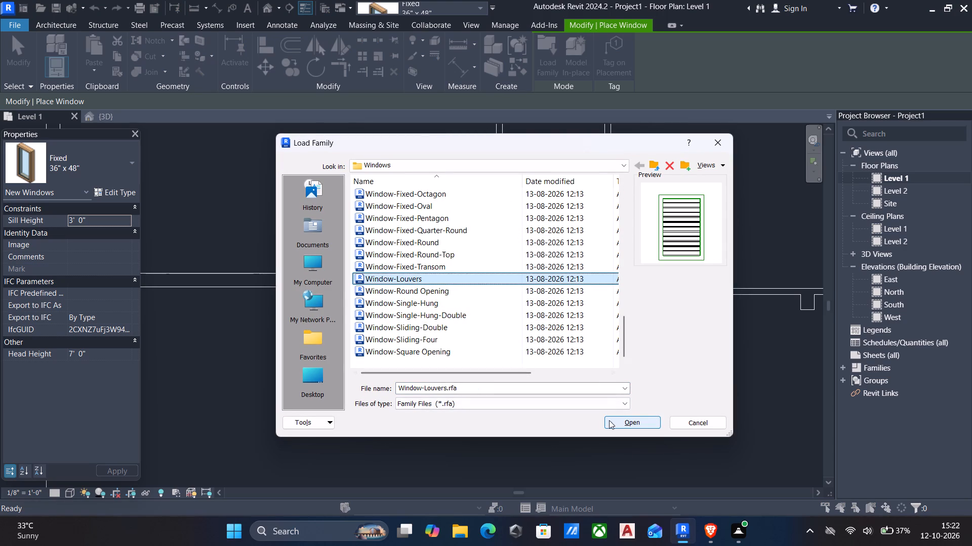
left_click(623, 421)
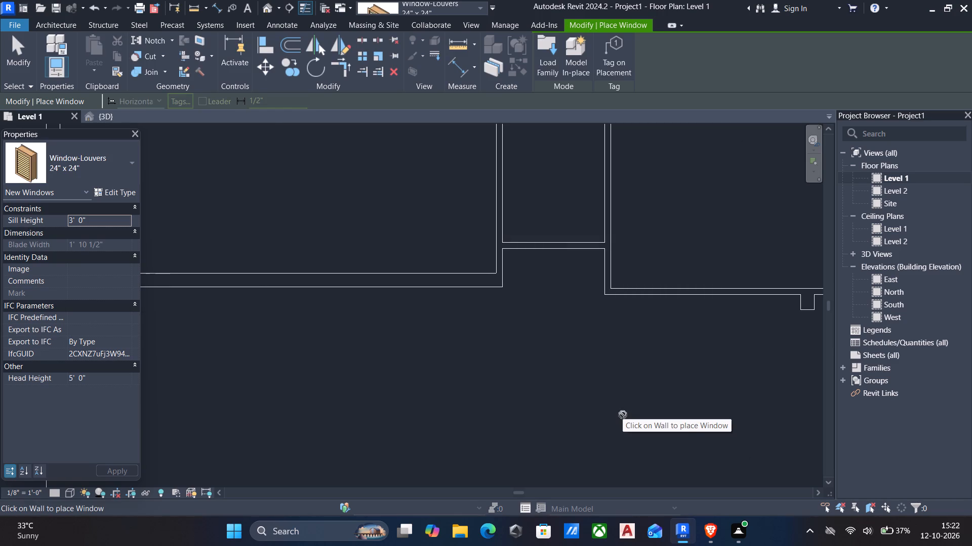
Place a 24" x 24" louvered window centred in the short recessed front wall, about 1' 9 1/8" from each side wall.
left_click(551, 244)
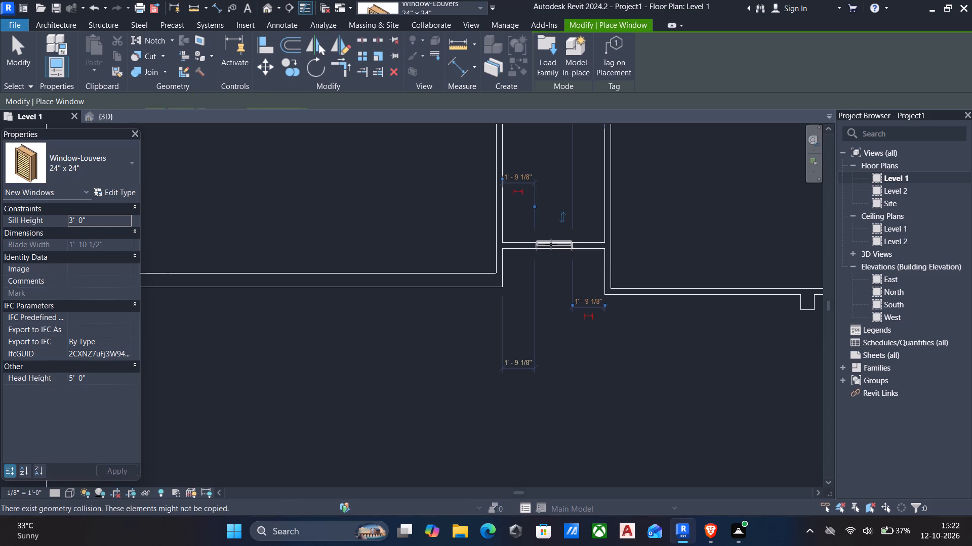
key("Escape")
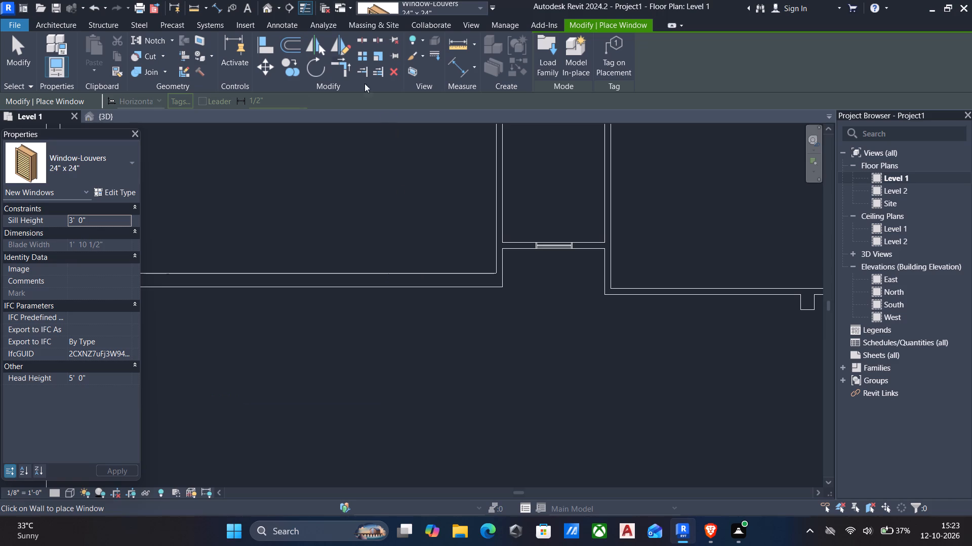
left_click(265, 8)
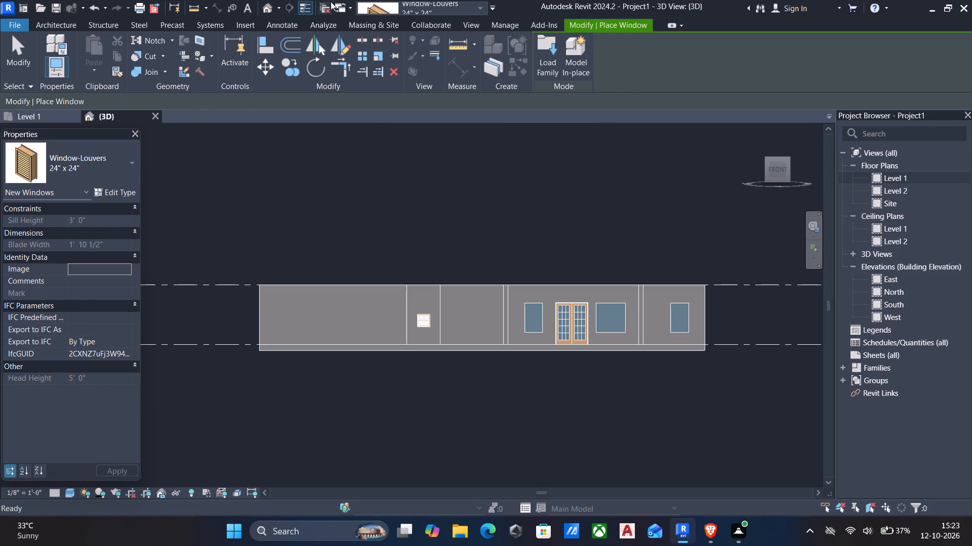
key("Escape")
In the 3D view, duplicate the placed louvered window's type as 24" x 24" 2.
scroll(425, 320, "up", 5)
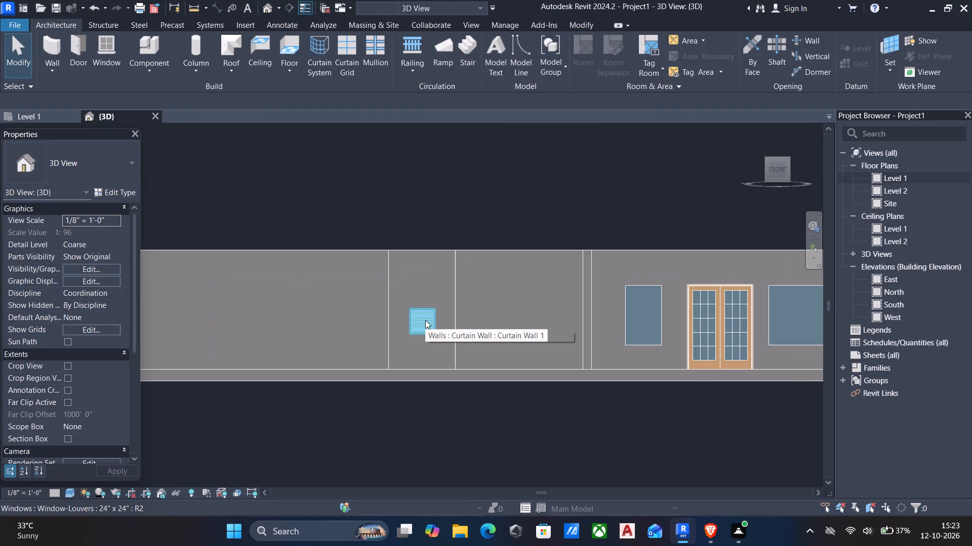
left_click(425, 320)
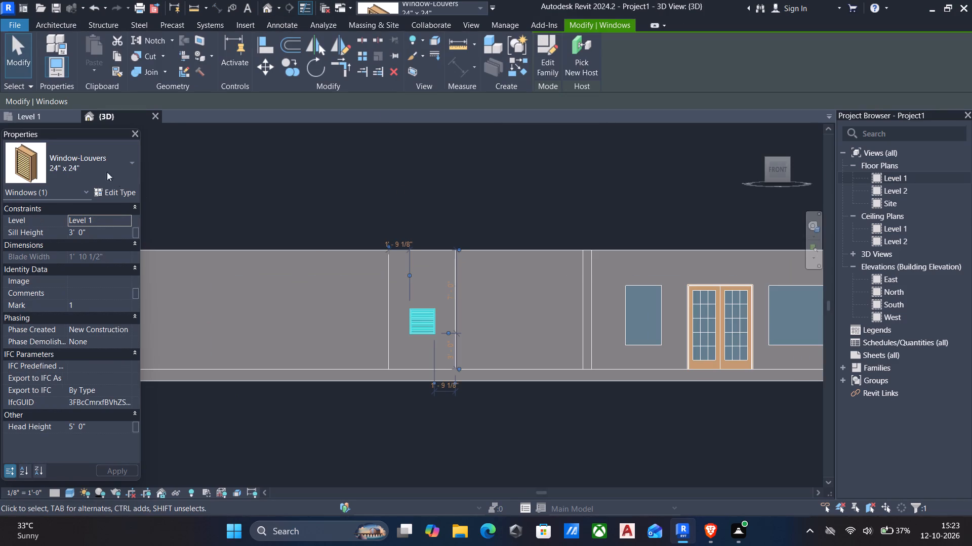
left_click(132, 193)
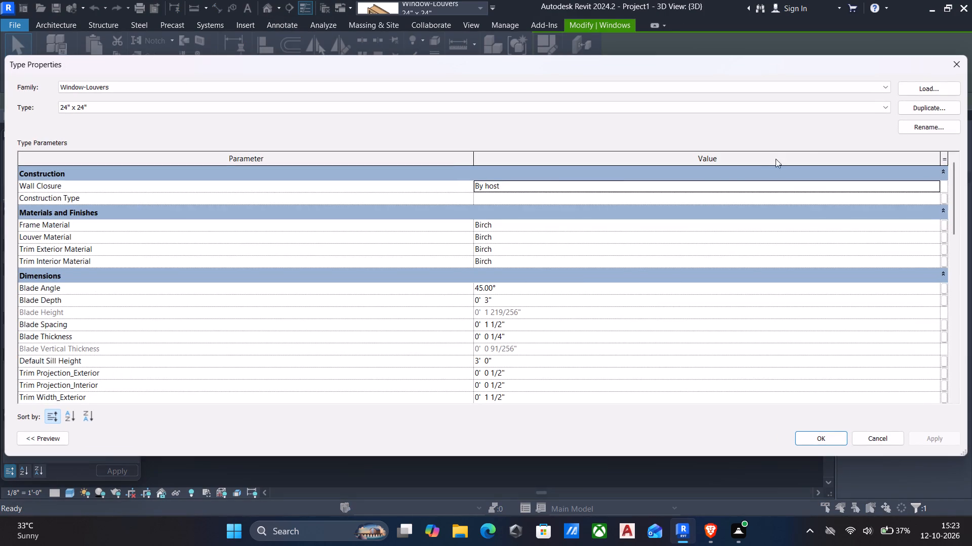
left_click(935, 110)
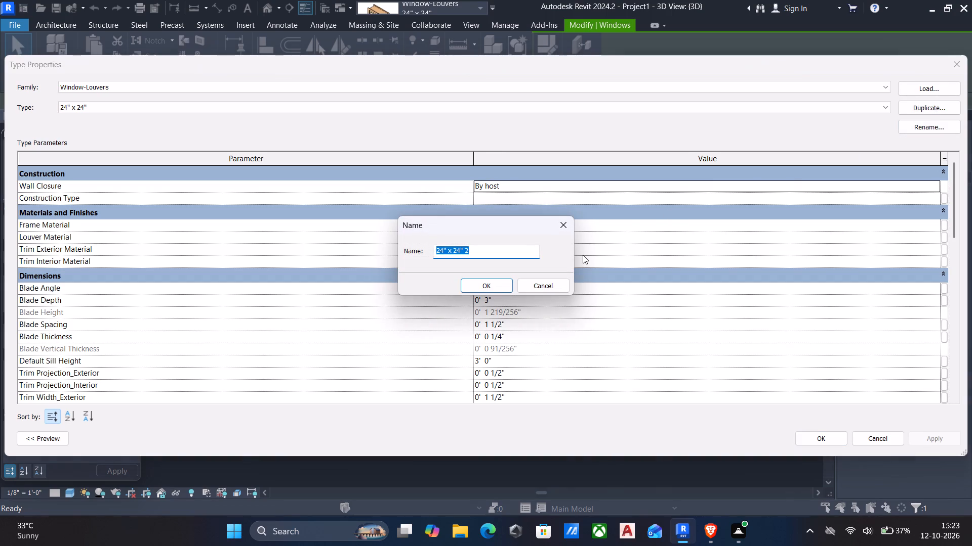
left_click(487, 280)
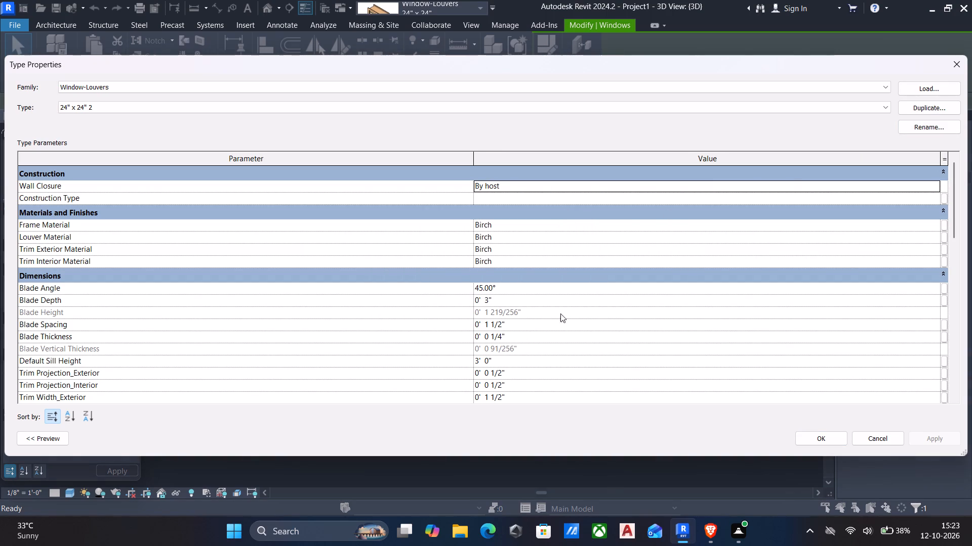
Set the duplicated louvered window type's height to 3' and apply it to the window.
scroll(501, 350, "down", 5)
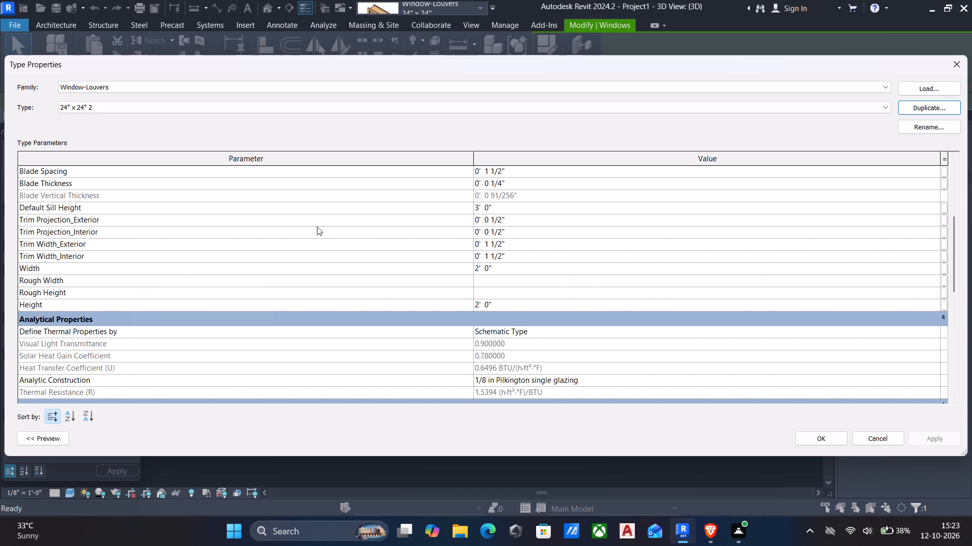
left_click(580, 210)
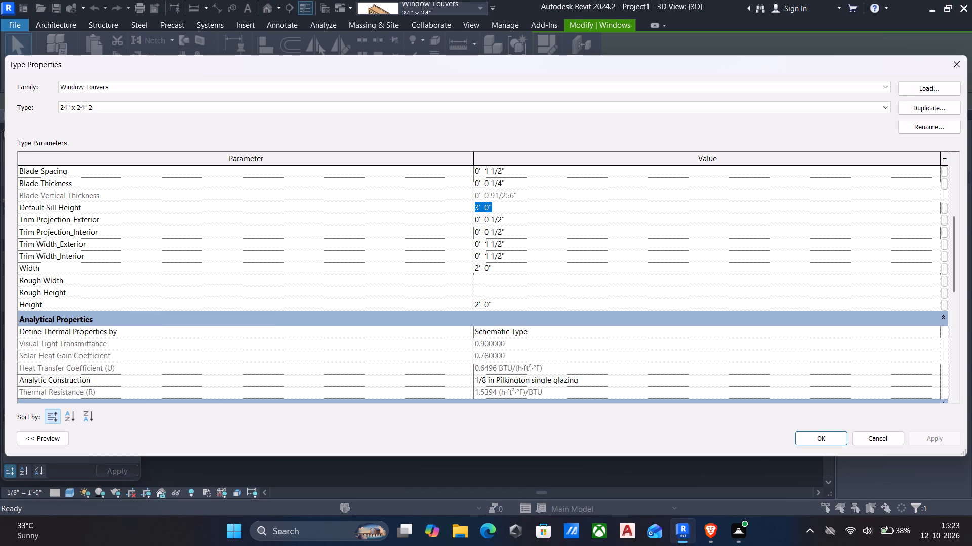
left_click(521, 306)
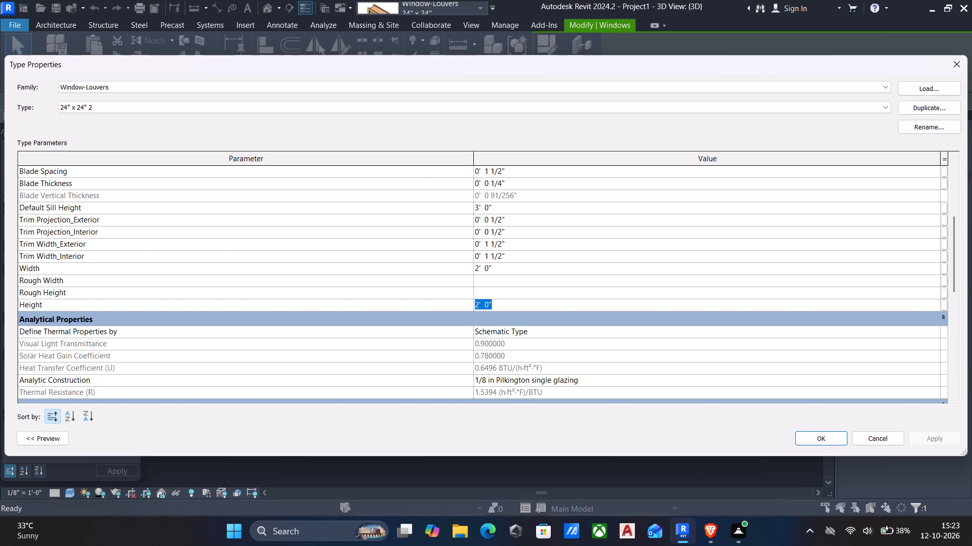
type("3'")
left_click(935, 439)
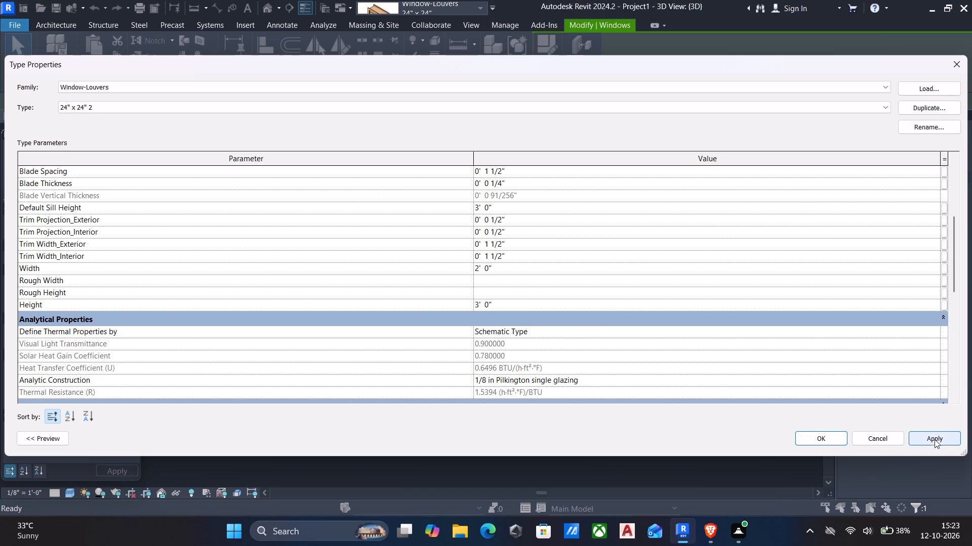
left_click(820, 438)
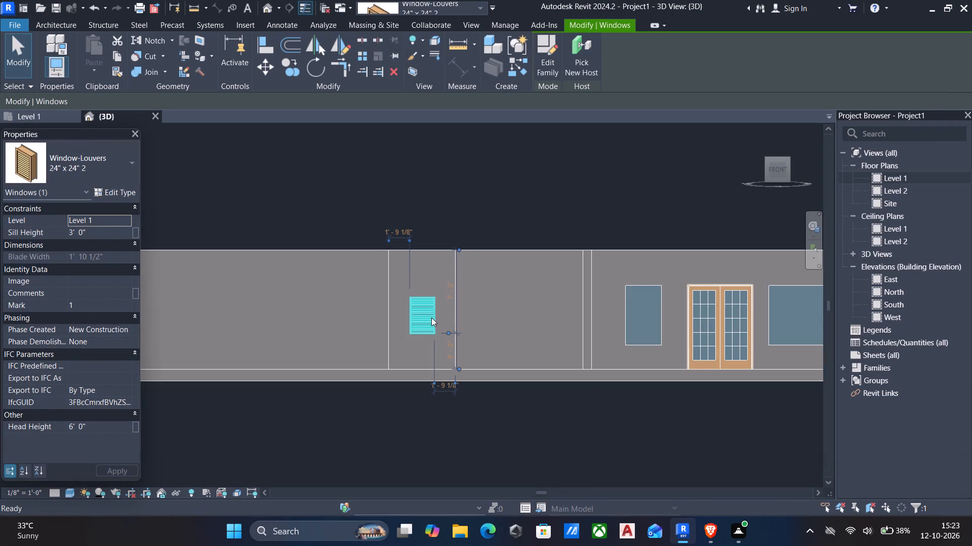
key("Escape")
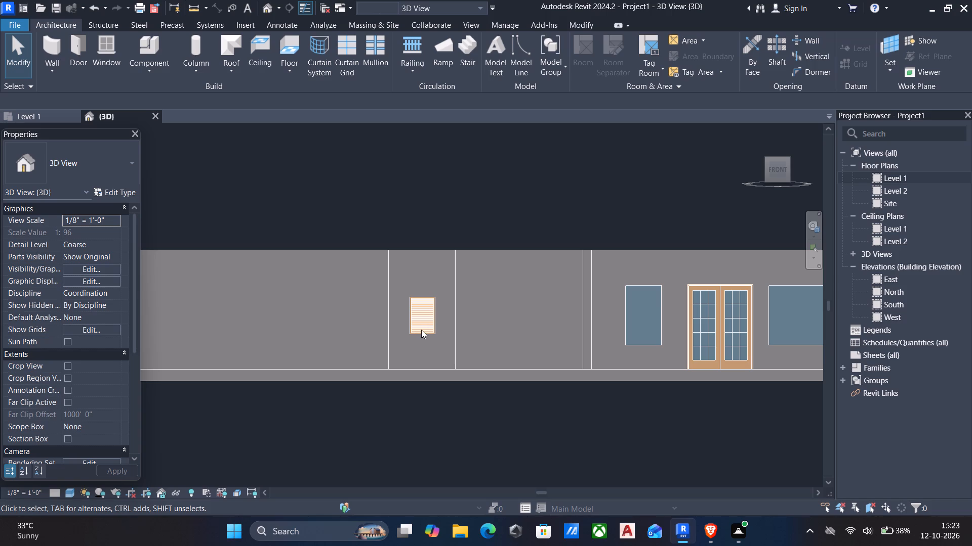
Align the top of the louvered window with the top edge of the curtain wall just west of the entrance door.
key("a")
key("l")
scroll(535, 309, "down", 3)
middle_click_drag(537, 308, 526, 314, "shift")
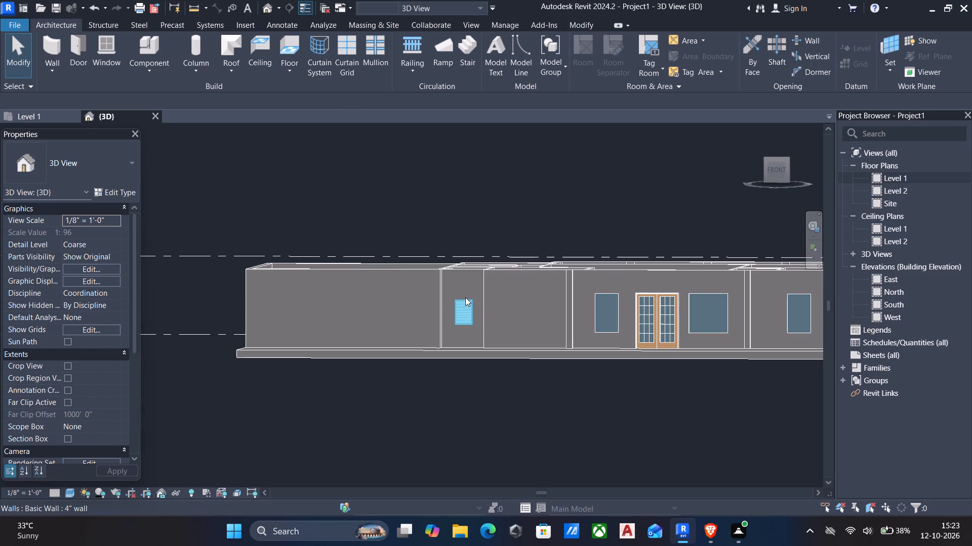
key("a")
key("l")
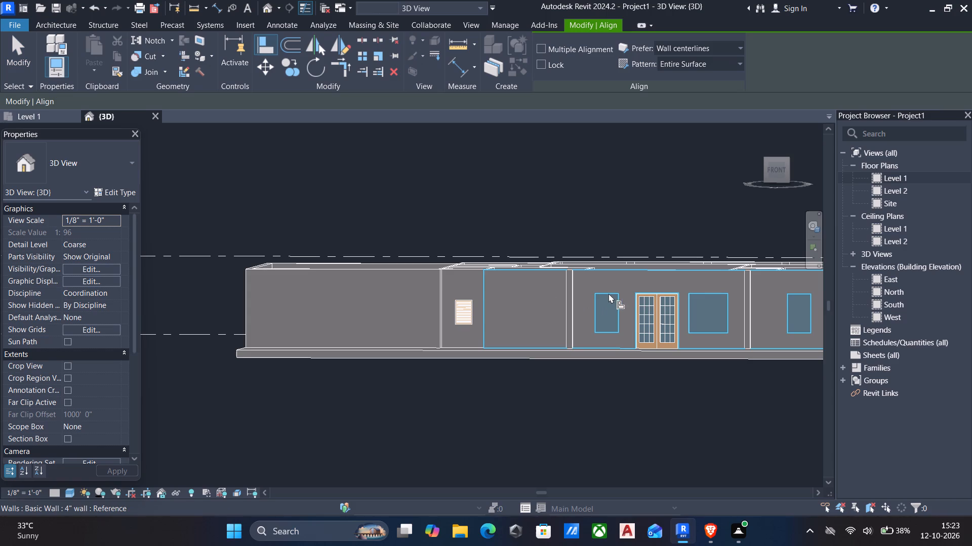
left_click(607, 296)
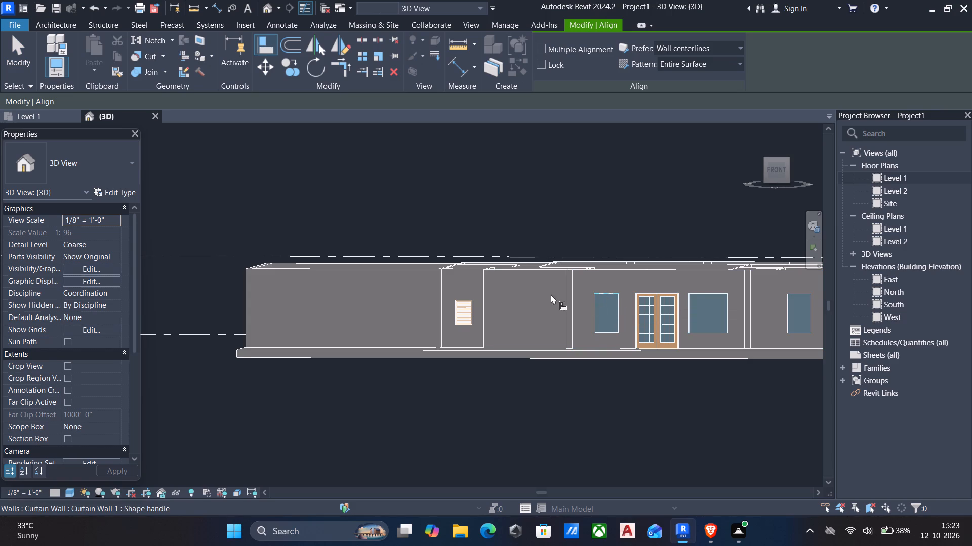
left_click(464, 299)
key("Escape")
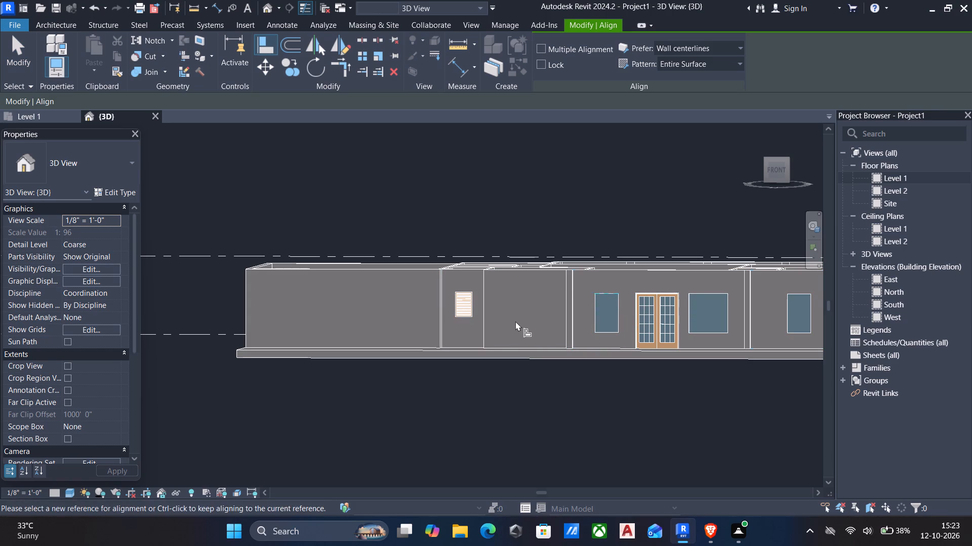
middle_click_drag(478, 318, 491, 314, "shift")
key("Escape")
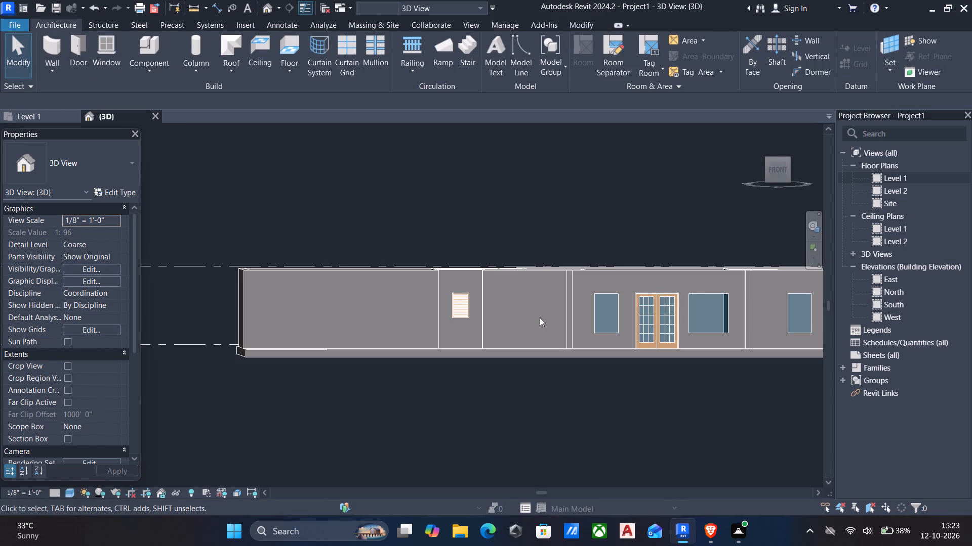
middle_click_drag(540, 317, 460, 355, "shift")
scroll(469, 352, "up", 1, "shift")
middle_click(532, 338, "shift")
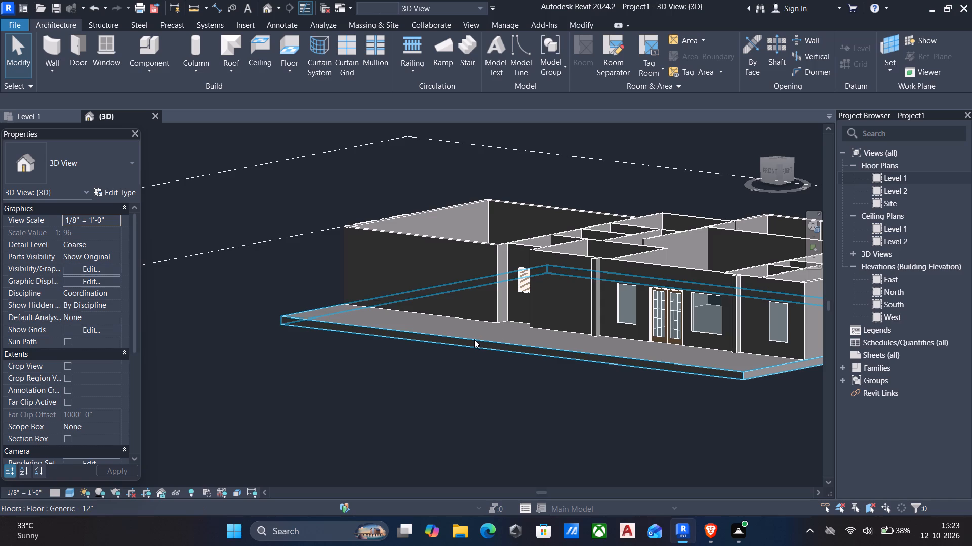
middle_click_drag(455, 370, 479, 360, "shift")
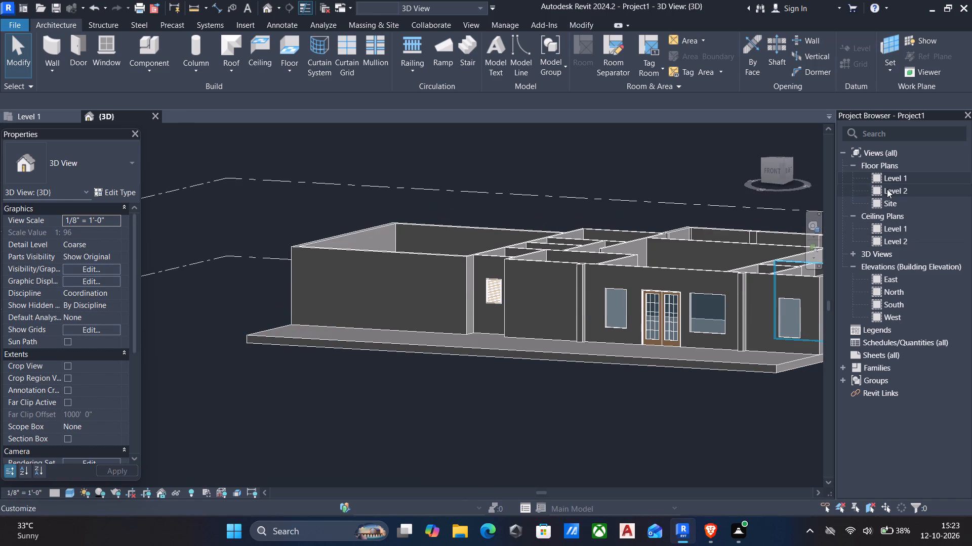
In the Level 1 plan, draw a 3' Curtain Wall 1 in the large west room's front wall, about 8' 5" west of the recess's east wall.
double_click(902, 175)
scroll(624, 274, "down", 3)
middle_click_drag(624, 275, 522, 301)
scroll(522, 301, "down", 2)
middle_click_drag(522, 301, 534, 269)
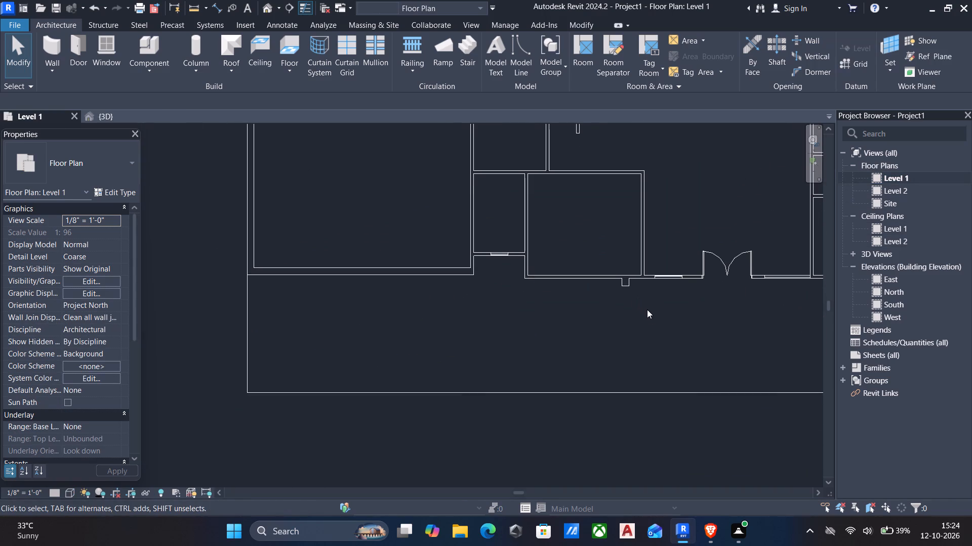
scroll(655, 335, "up", 1)
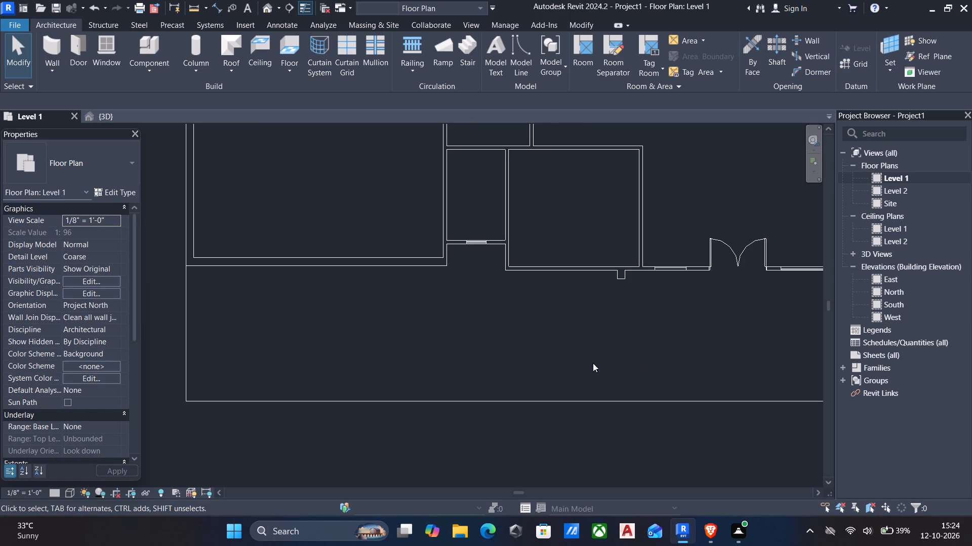
scroll(457, 336, "down", 3)
middle_click_drag(458, 322, 415, 338)
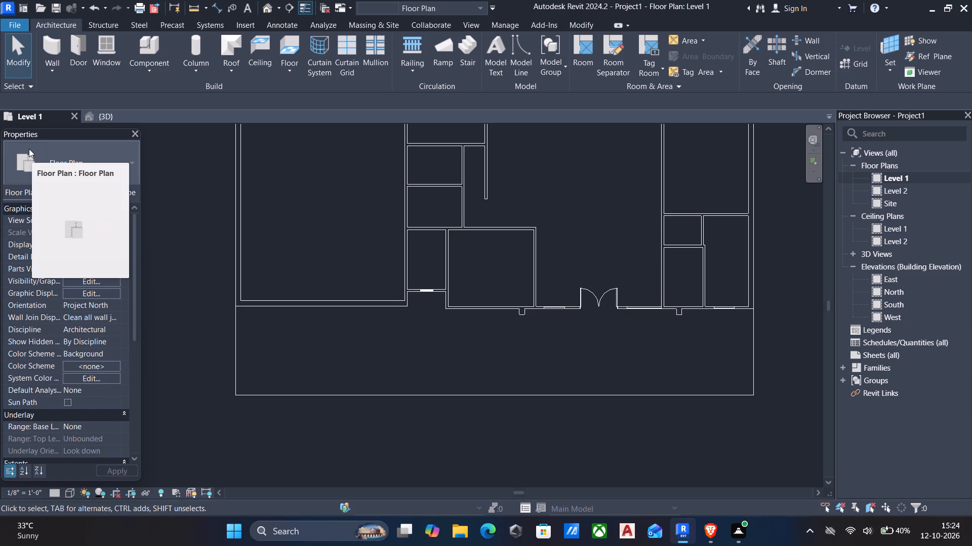
type("wa")
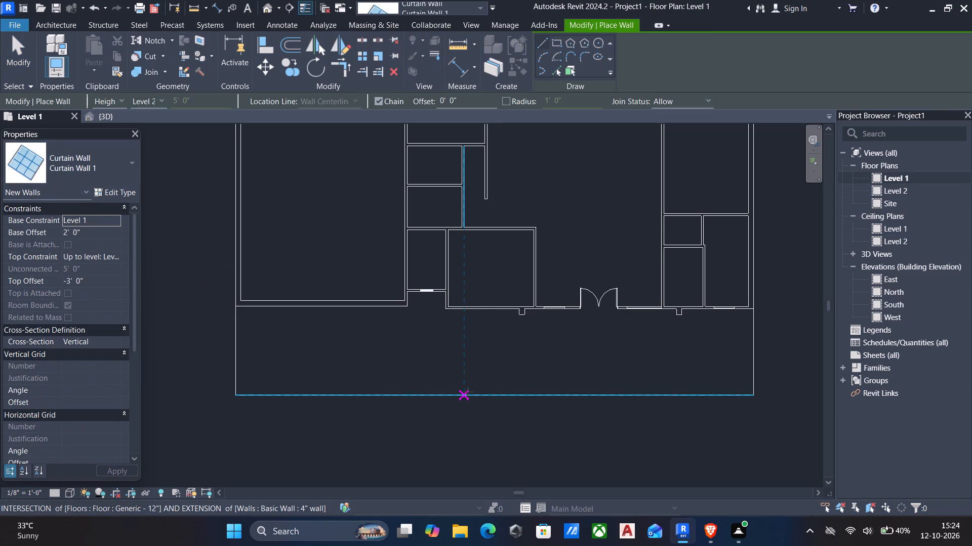
scroll(468, 386, "up", 5)
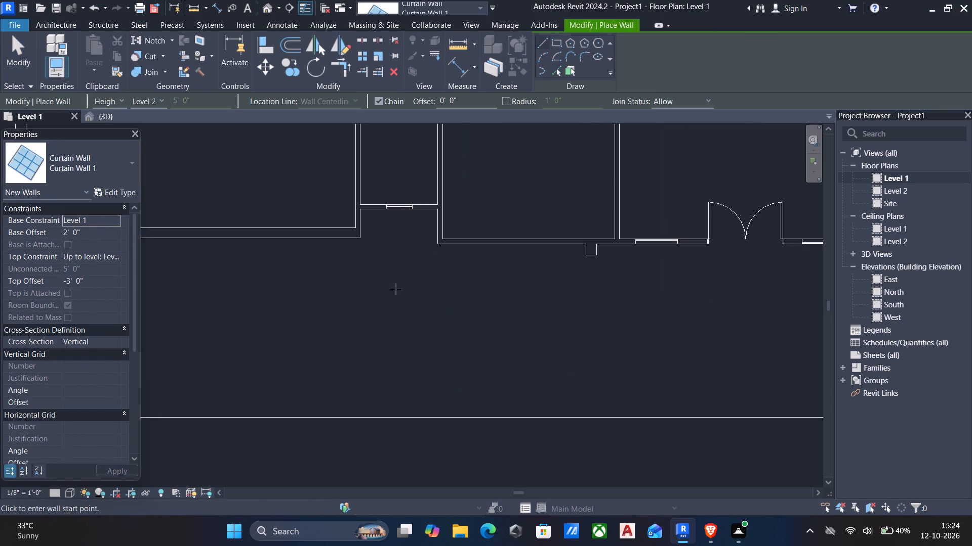
scroll(562, 318, "down", 4)
middle_click_drag(602, 321, 703, 344)
middle_click_drag(714, 345, 741, 351)
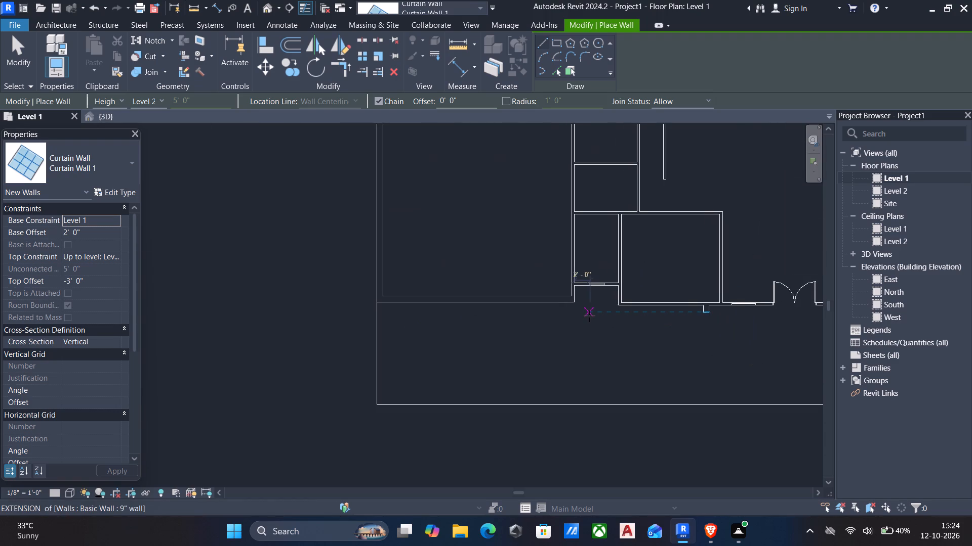
scroll(586, 312, "up", 3)
left_click(532, 295)
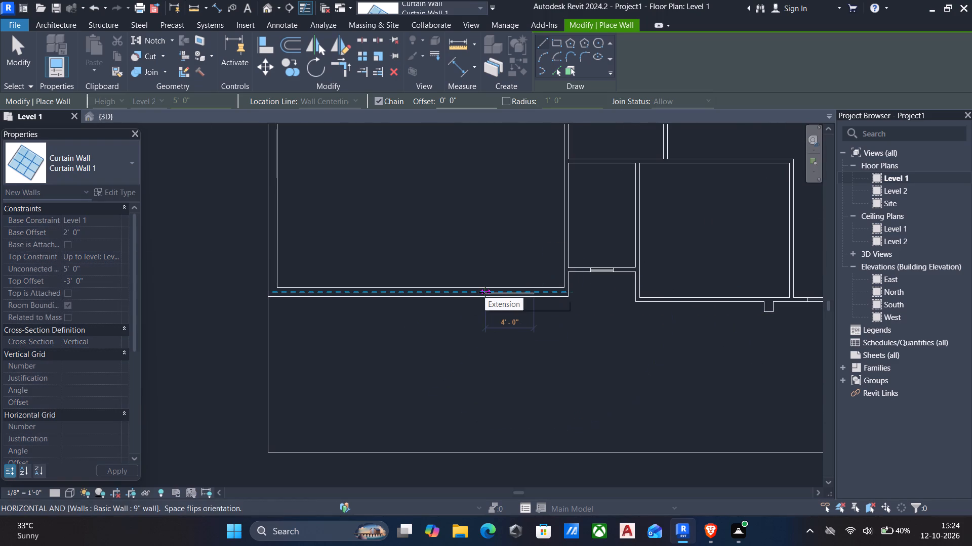
type("3'")
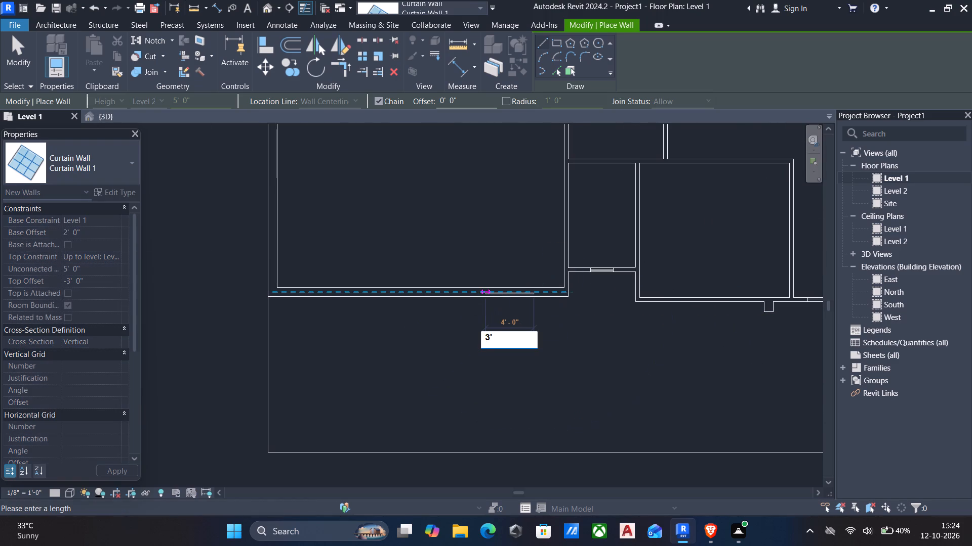
key("Return")
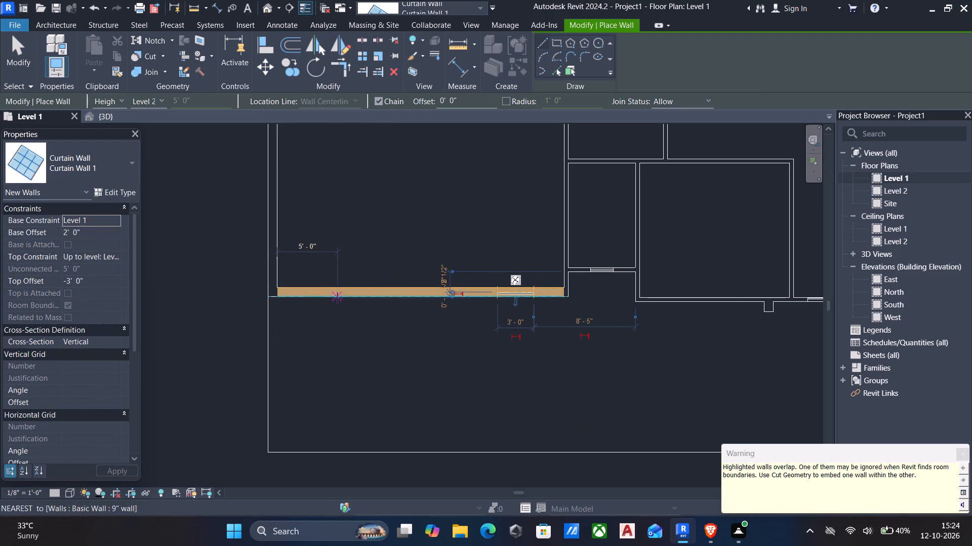
Draw a second 3' curtain wall in the same front wall, starting about 3' 6" from the room's west wall.
scroll(337, 298, "up", 3)
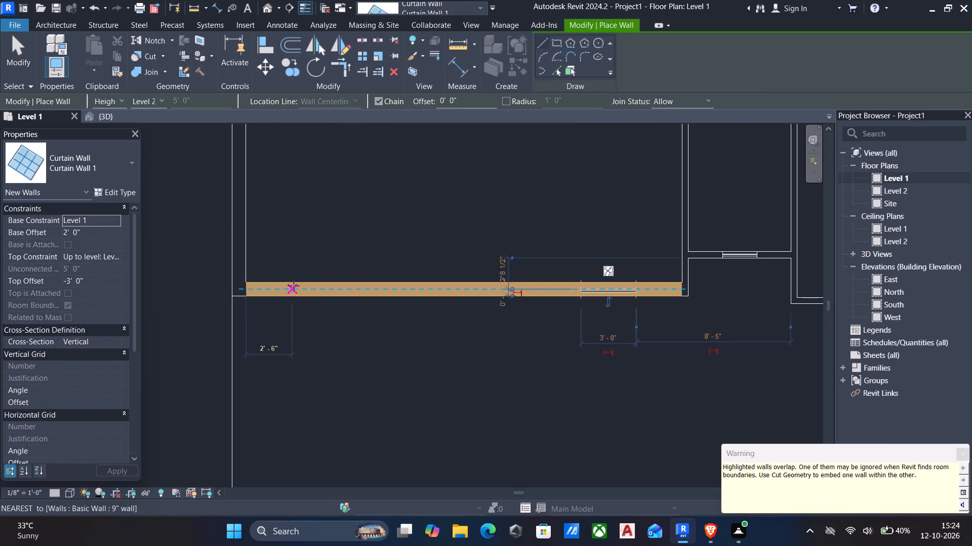
left_click(308, 288)
type("3'")
key("Return")
key("Escape")
key("Escape")
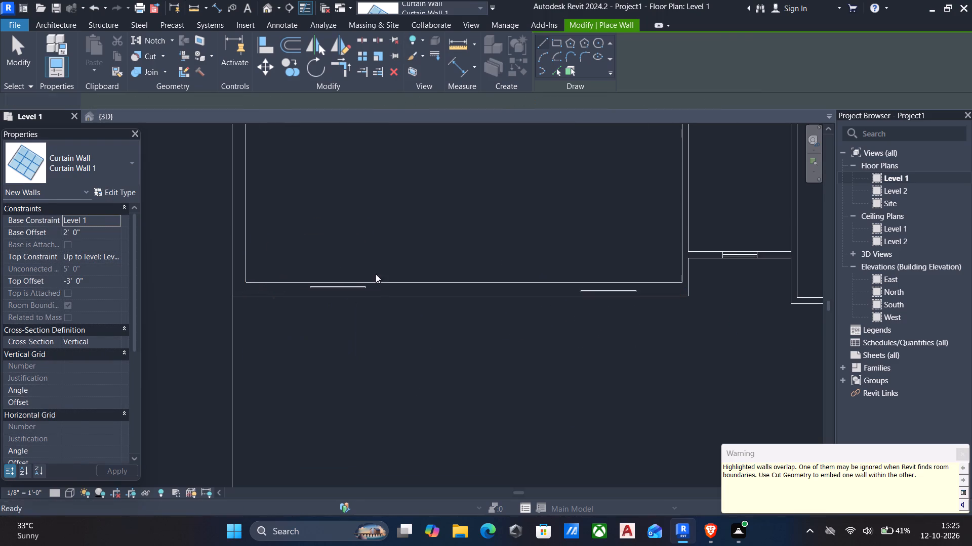
Nudge the east curtain wall west until it is 9' 3" from the recess's east wall.
left_click(592, 291)
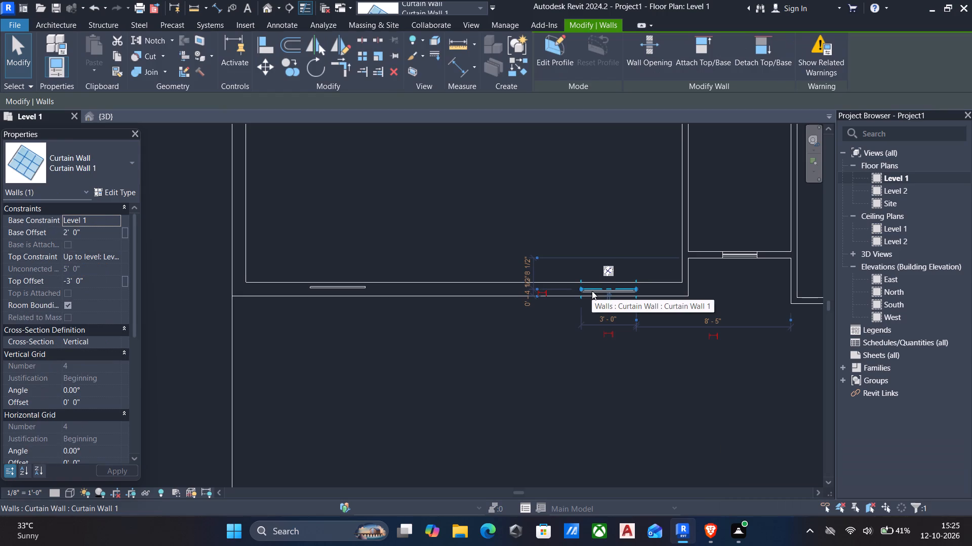
key("Left")
key("Home")
key("Left")
key("Left")
key("Left")
key("Left")
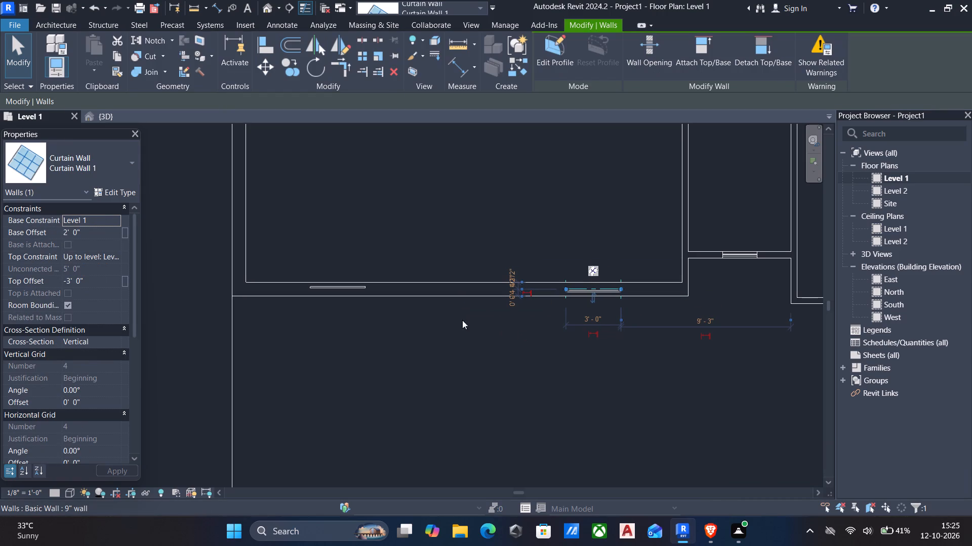
Nudge the west curtain wall east to 3' 10" from the room's west wall and slightly south within the wall's thickness.
left_click(341, 289)
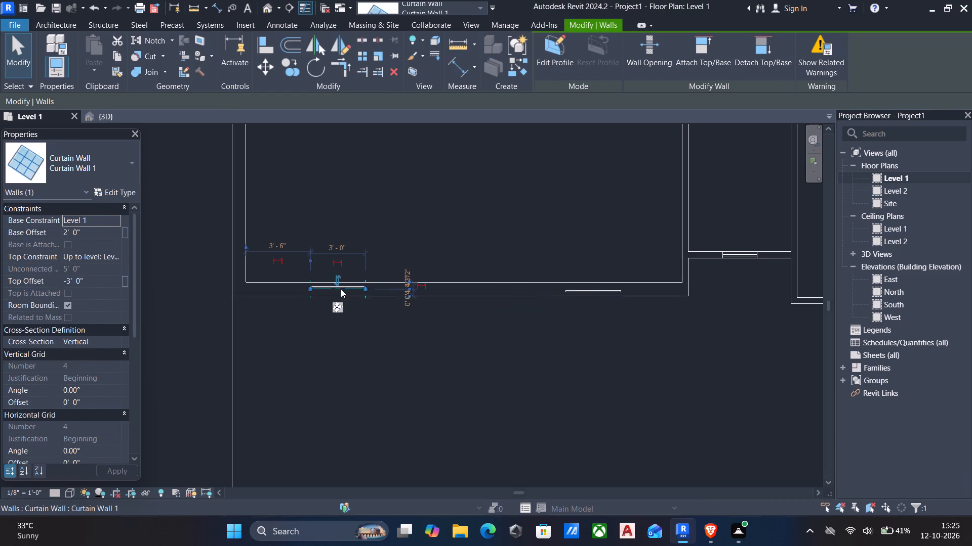
key("Right")
key("Right")
key("Down")
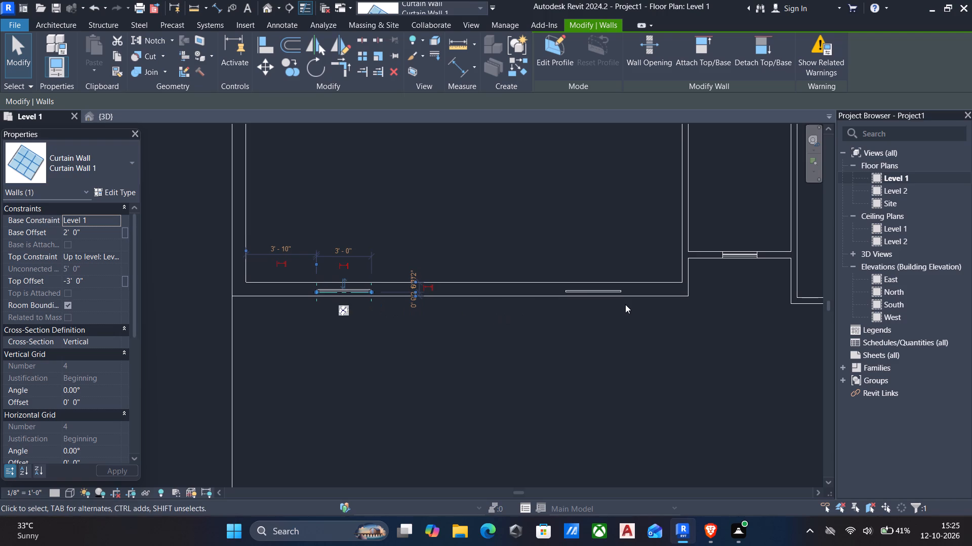
key("Escape")
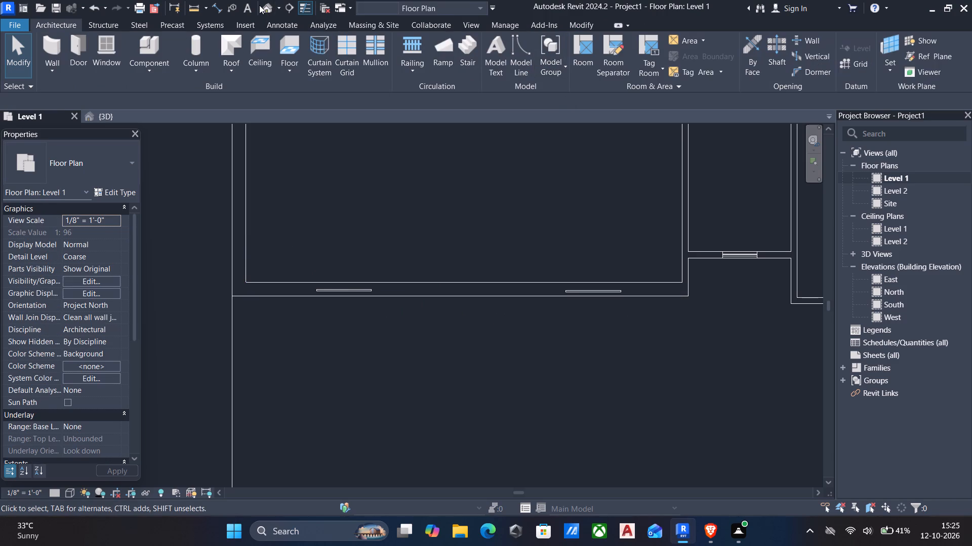
Cut the west room's front wall with both new curtain walls to embed them, and check them in the 3D view.
left_click(265, 8)
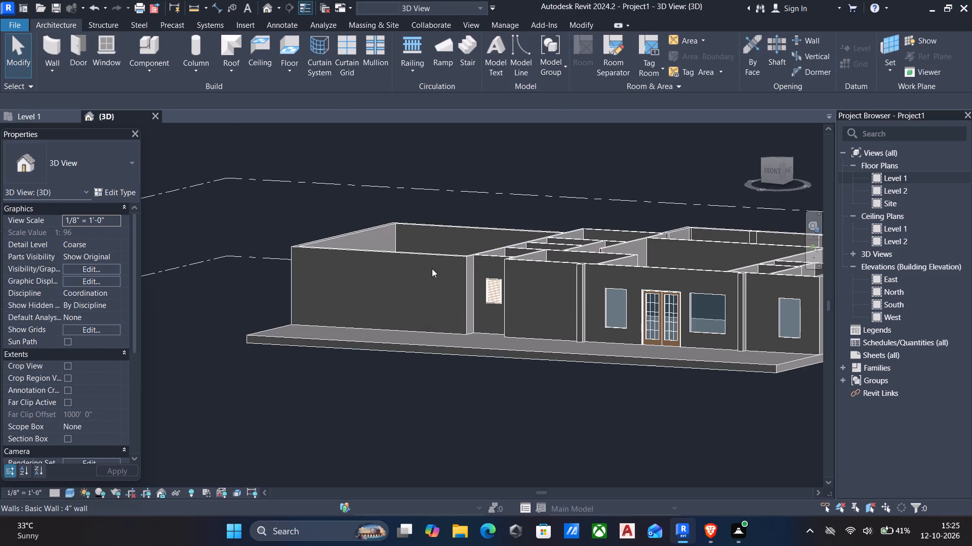
double_click(917, 178)
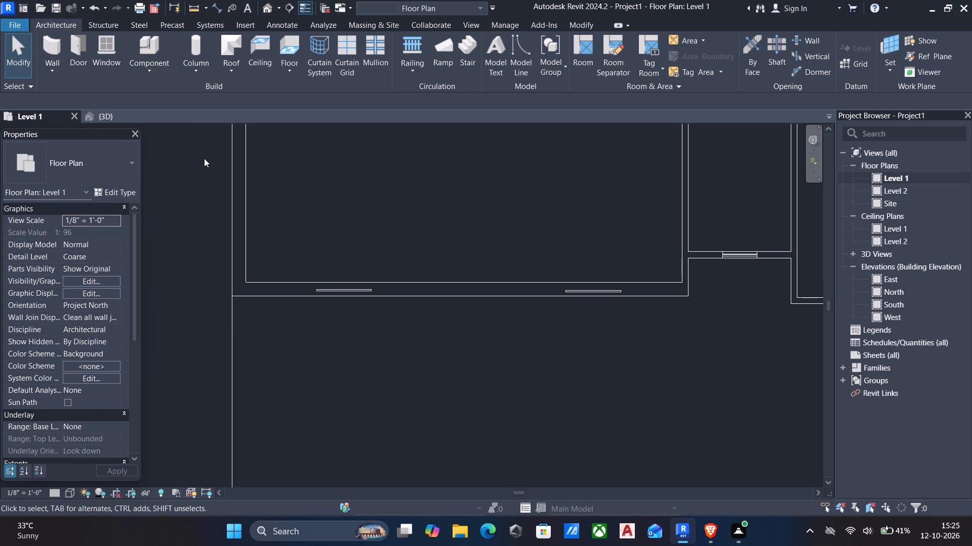
type("li")
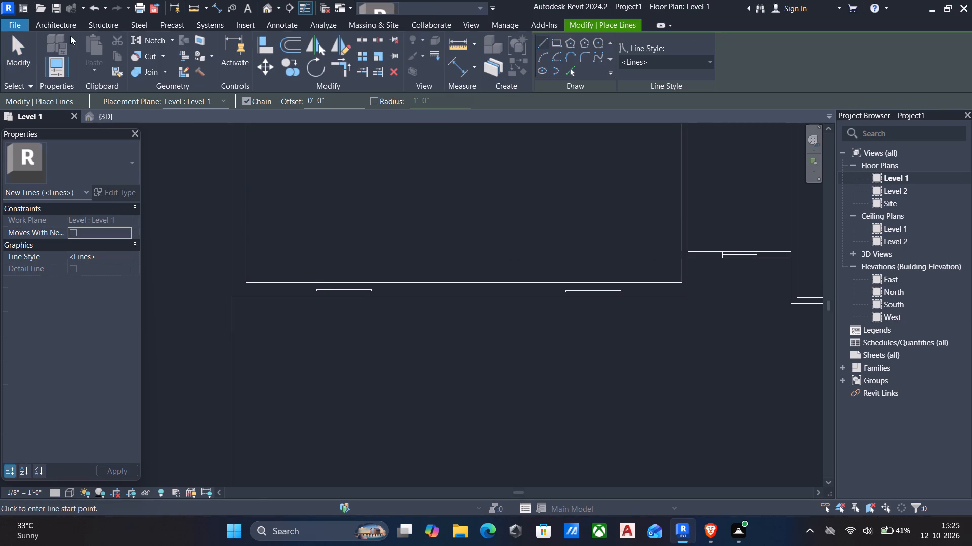
left_click(136, 55)
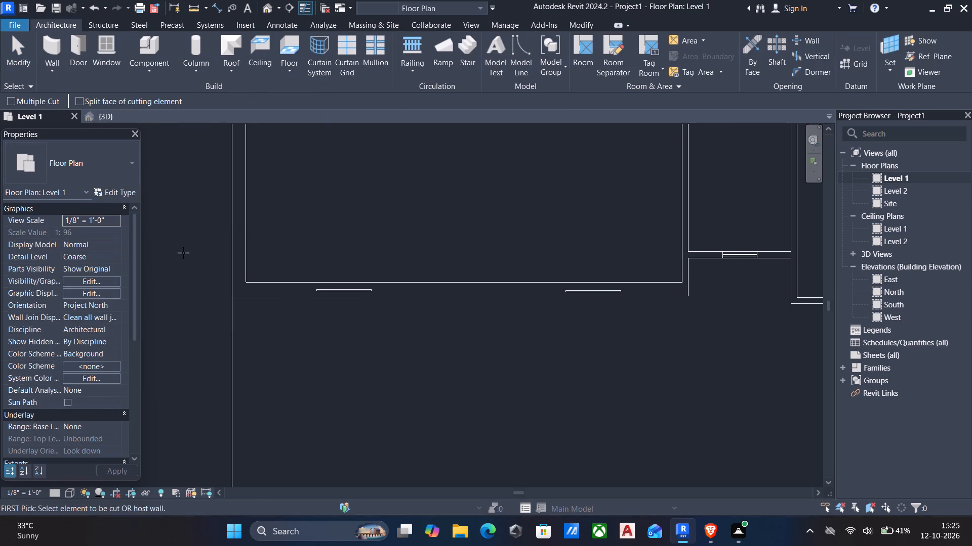
left_click(280, 280)
left_click(337, 289)
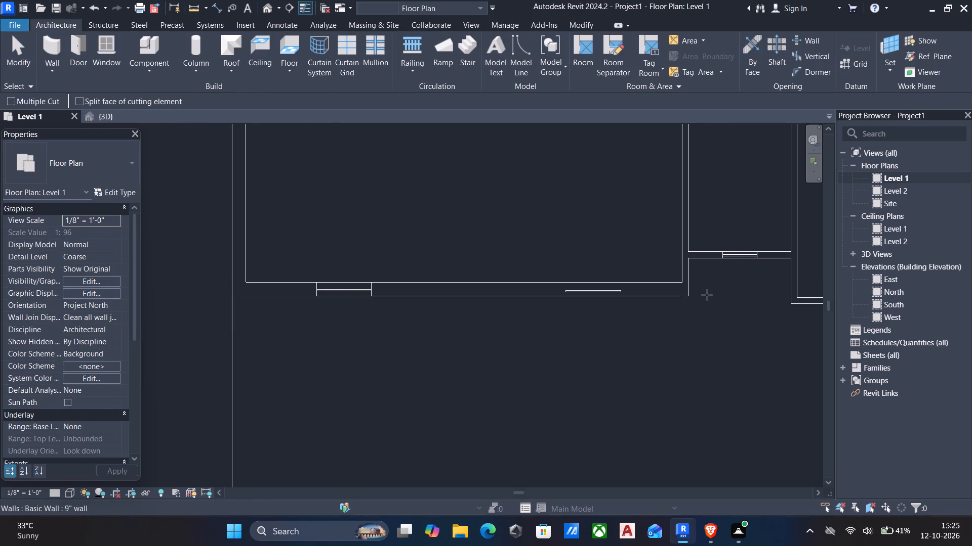
left_click(664, 295)
left_click(585, 289)
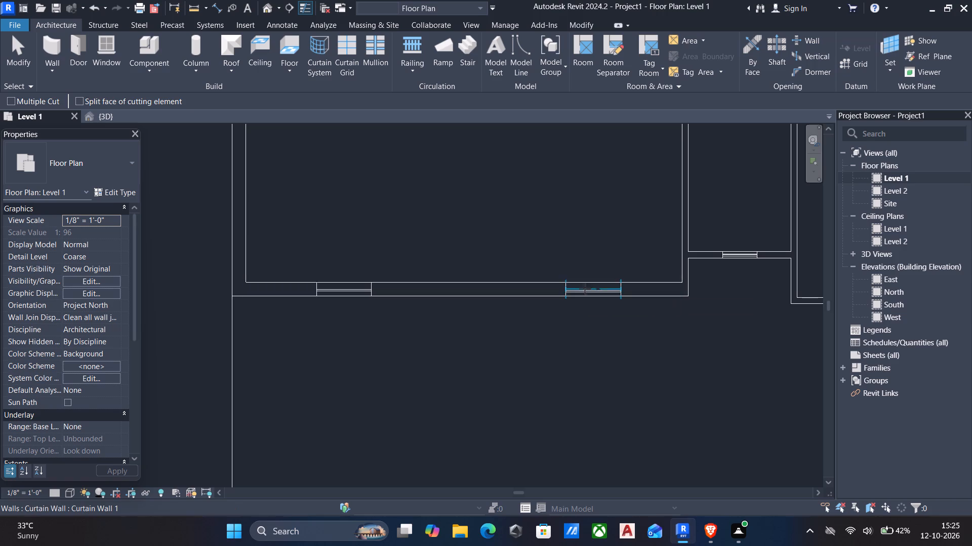
key("Escape")
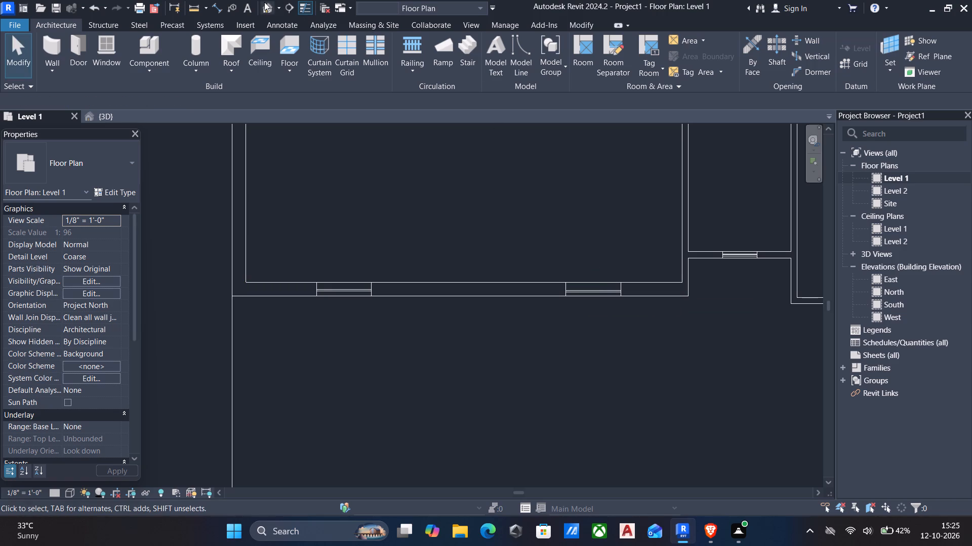
left_click(263, 8)
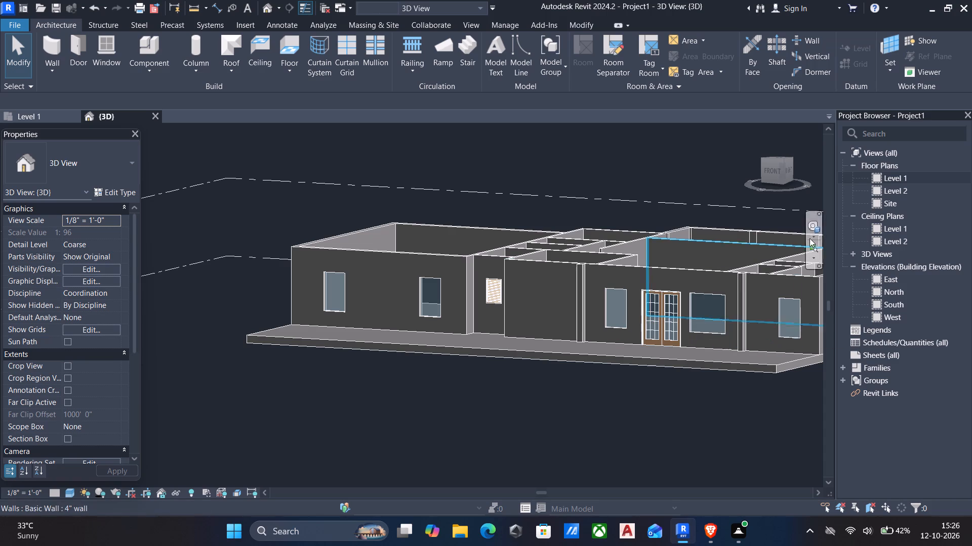
In the Level 1 plan, start a footprint roof based on Level 2 and sketch a 2' offset rectangle, about 48' 3" by 46' 1", around the house's east part.
double_click(916, 179)
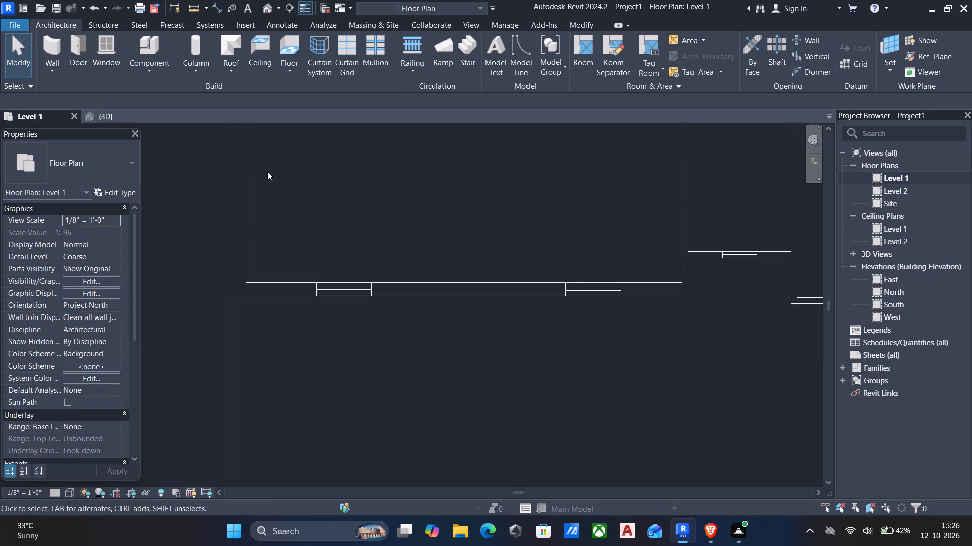
scroll(271, 183, "down", 2)
left_click(224, 48)
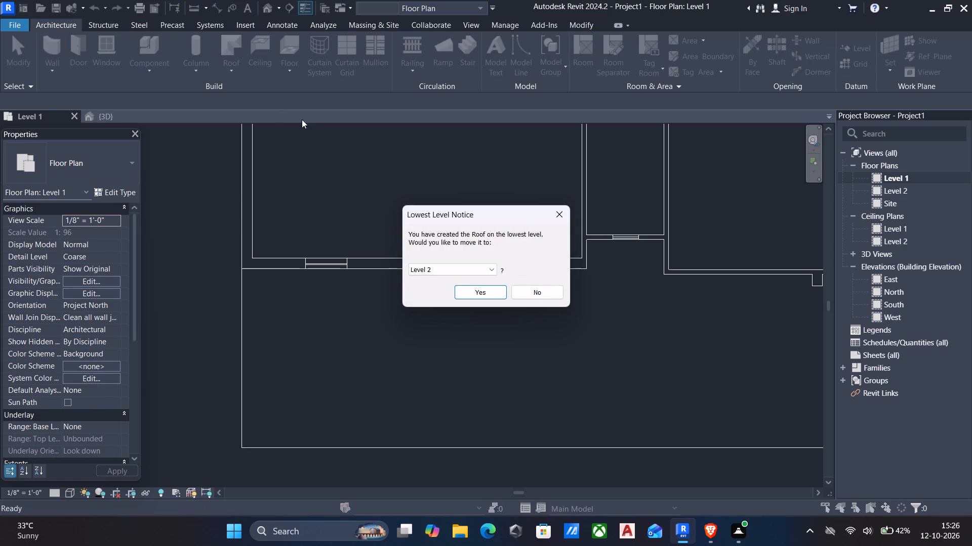
left_click(480, 289)
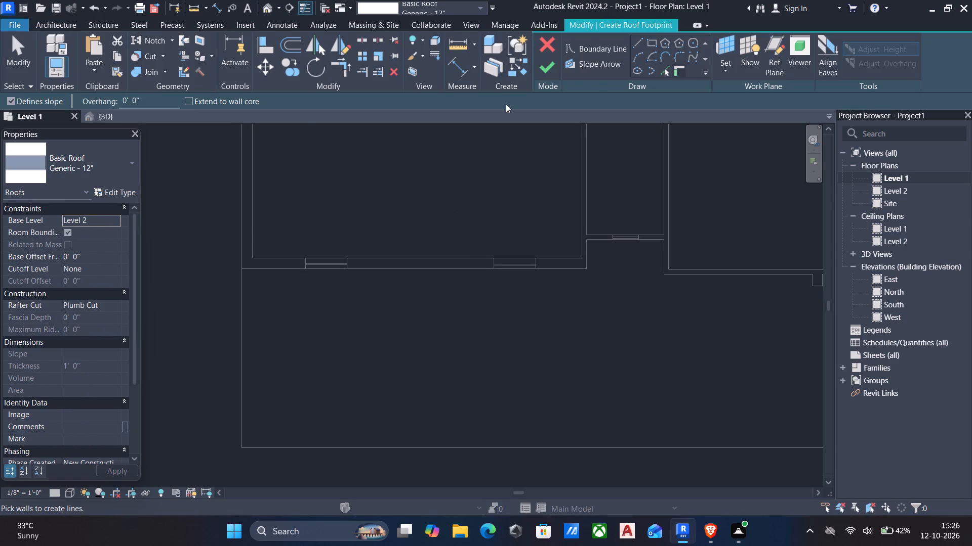
left_click(653, 40)
scroll(677, 343, "down", 7)
middle_click_drag(675, 358, 641, 373)
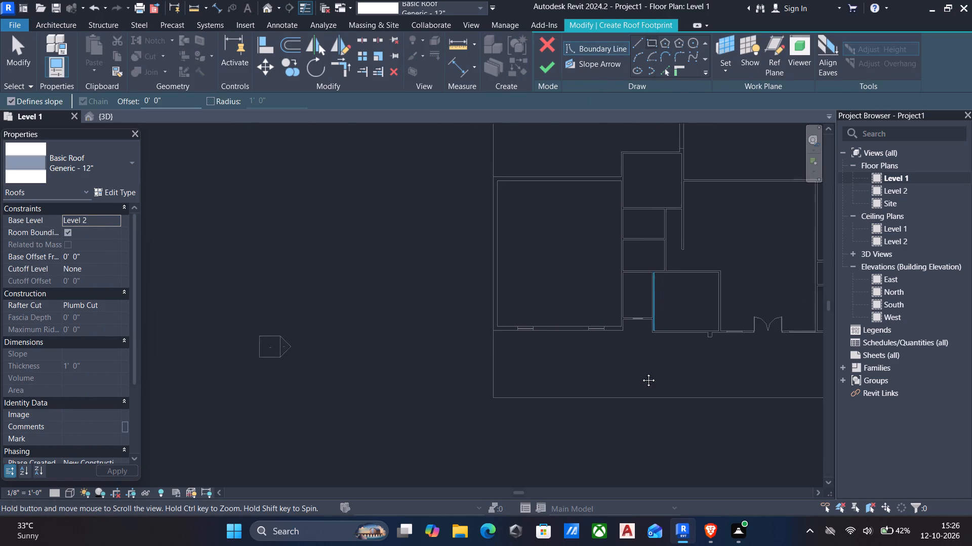
middle_click_drag(641, 373, 275, 346)
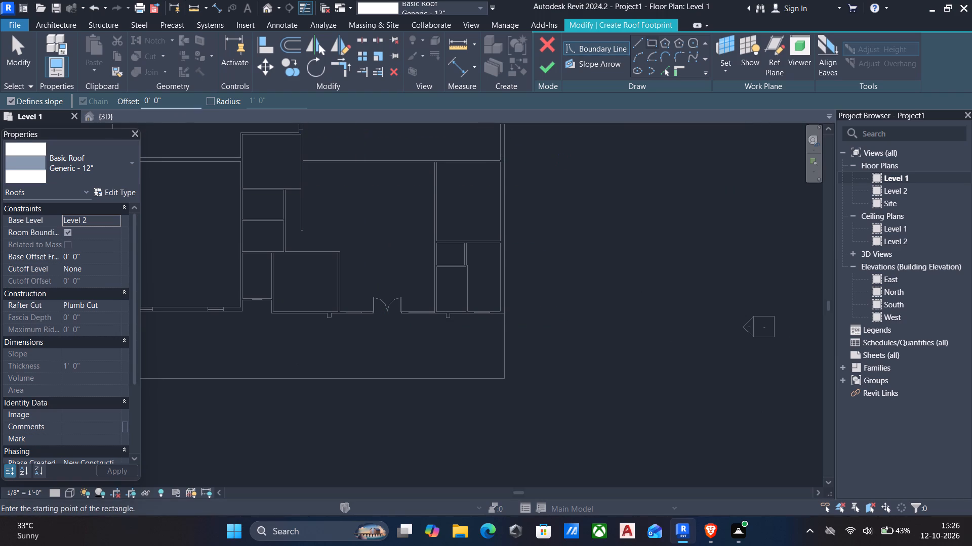
left_click_drag(185, 101, 0, 94)
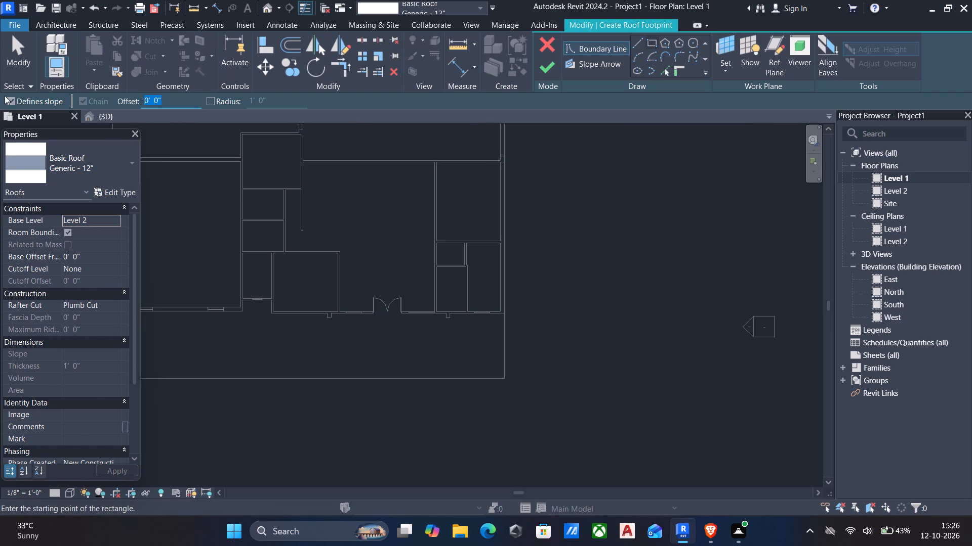
type("2'")
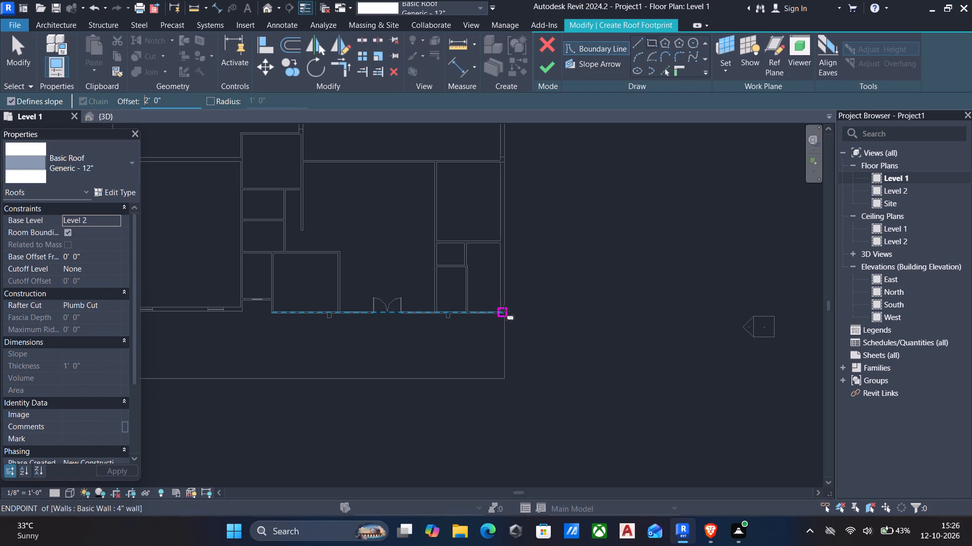
scroll(503, 317, "up", 4)
left_click(506, 311)
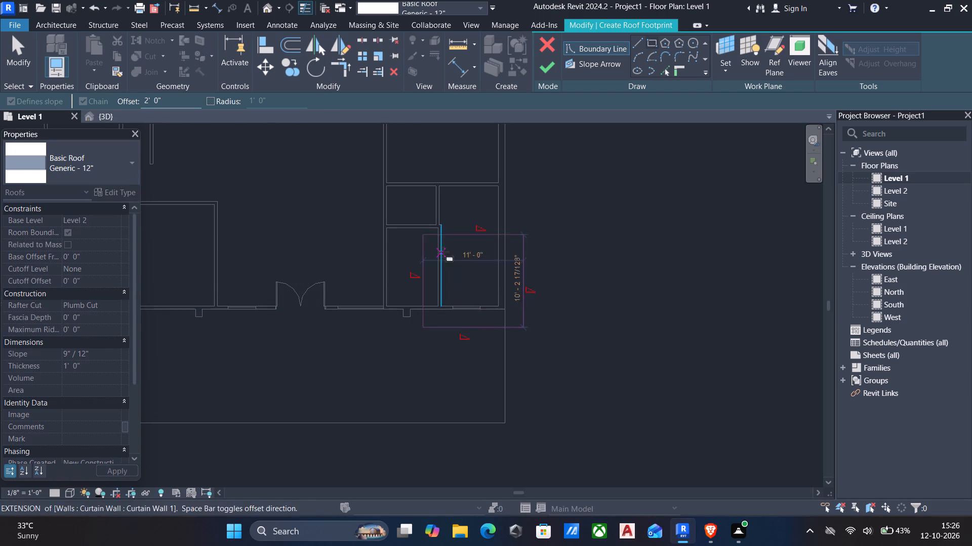
middle_click_drag(512, 261, 614, 276)
scroll(619, 278, "down", 4)
middle_click_drag(488, 252, 573, 278)
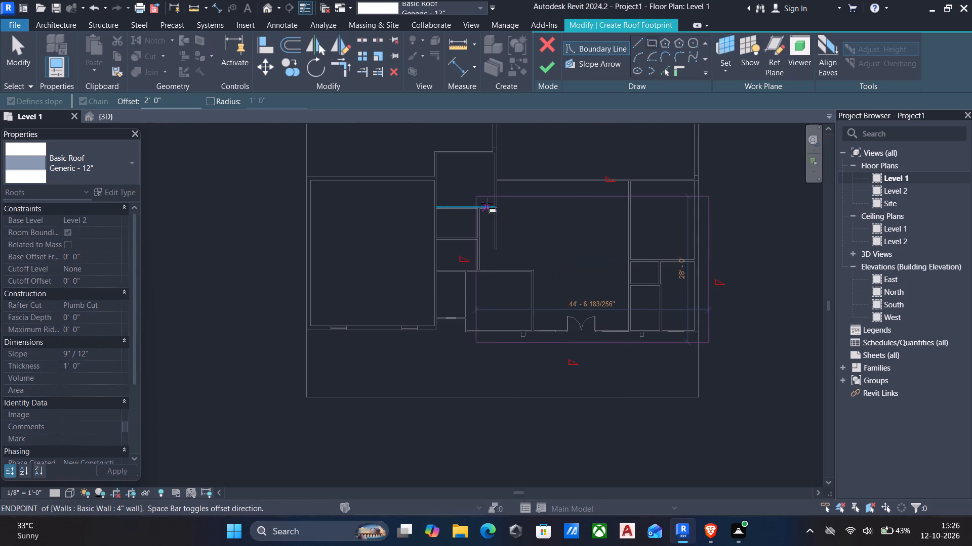
middle_click_drag(485, 204, 540, 317)
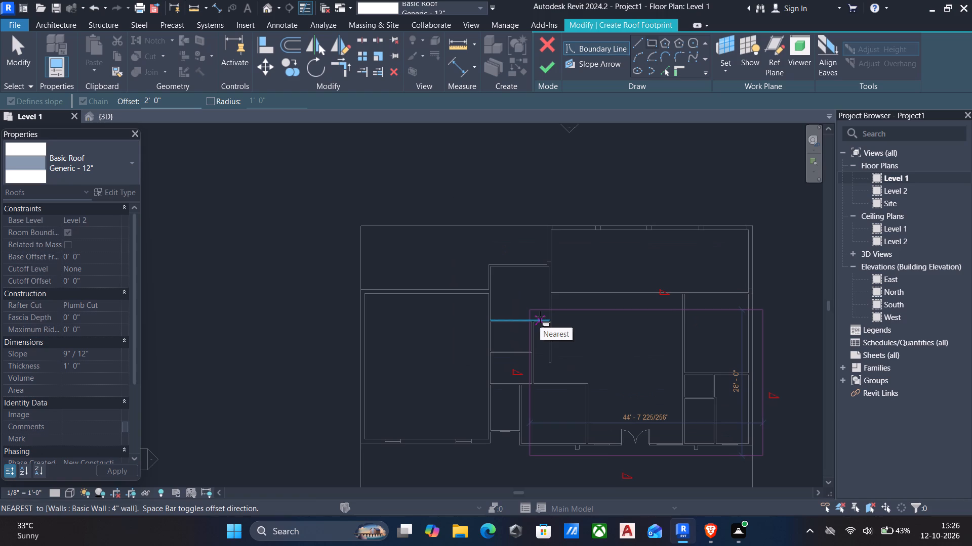
left_click(522, 230)
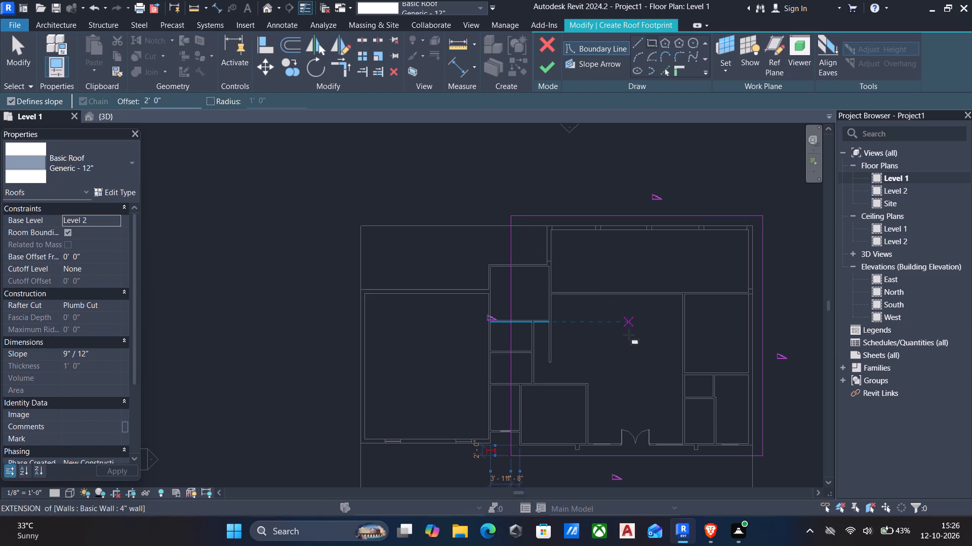
Duplicate the Generic - 12" roof type as 6" and set its structure layer thickness to 6".
key("Escape")
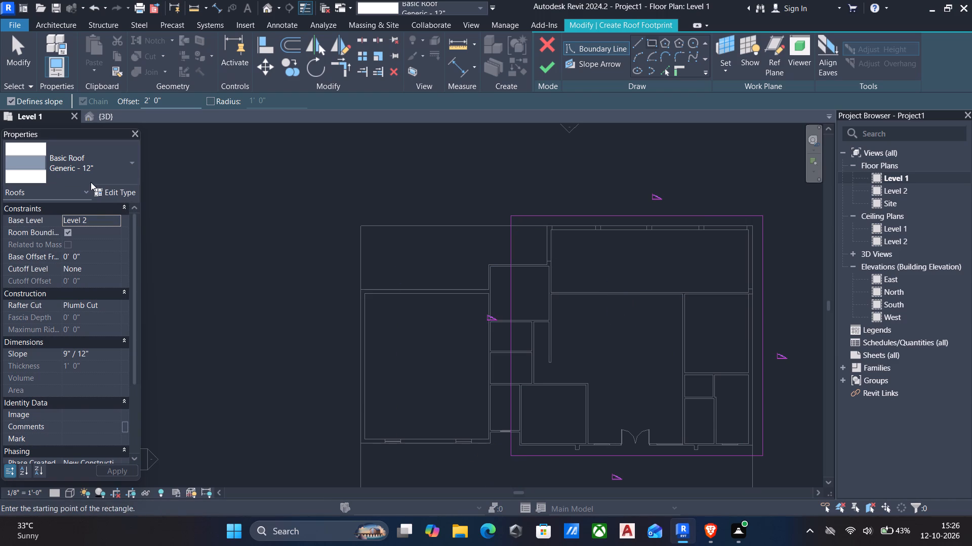
left_click(112, 191)
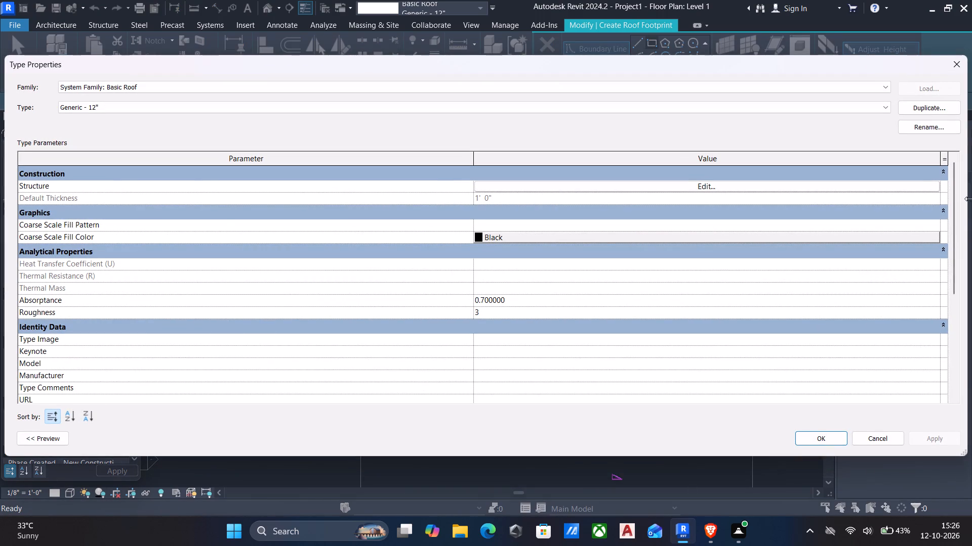
left_click(936, 108)
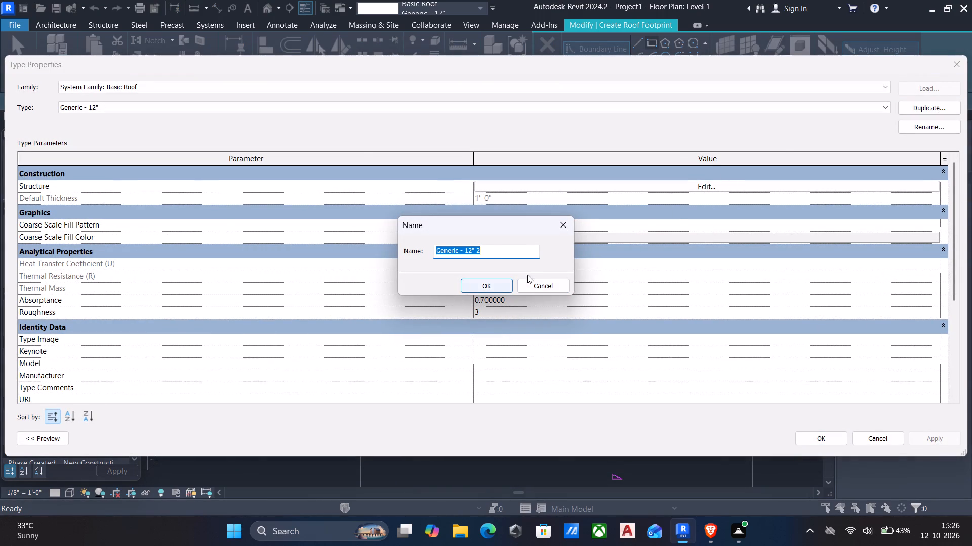
key("BackSpace")
type("6\"")
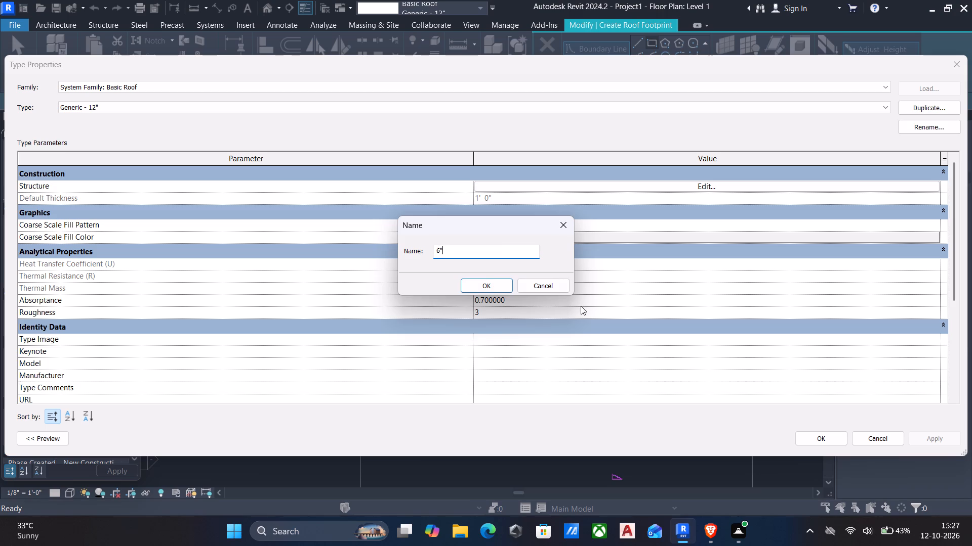
left_click(479, 282)
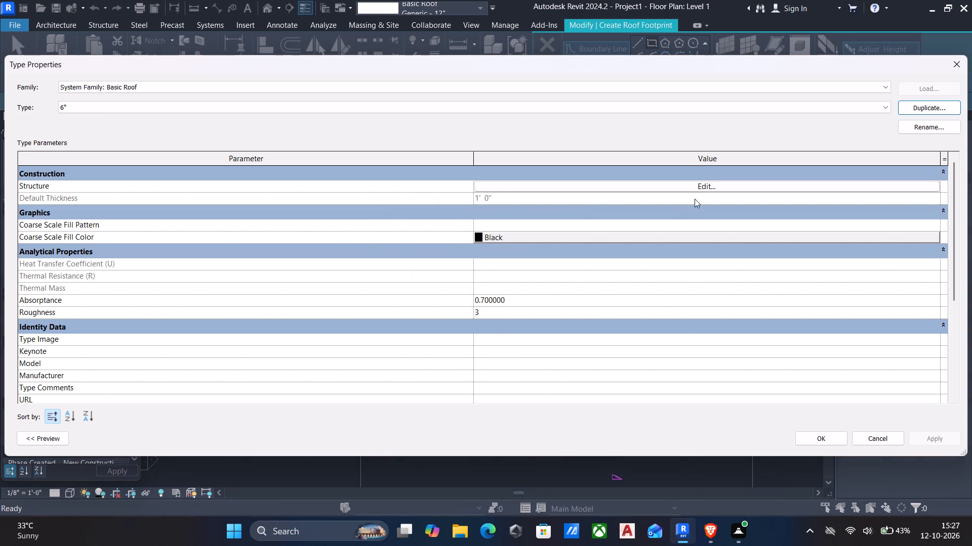
left_click(698, 187)
left_click(530, 184)
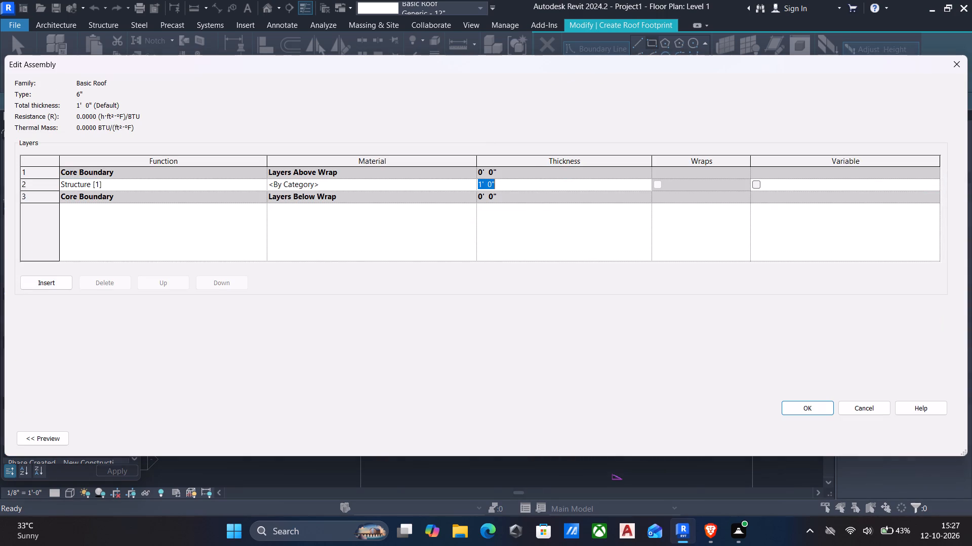
type("6\"")
key("Return")
left_click(794, 407)
left_click(940, 439)
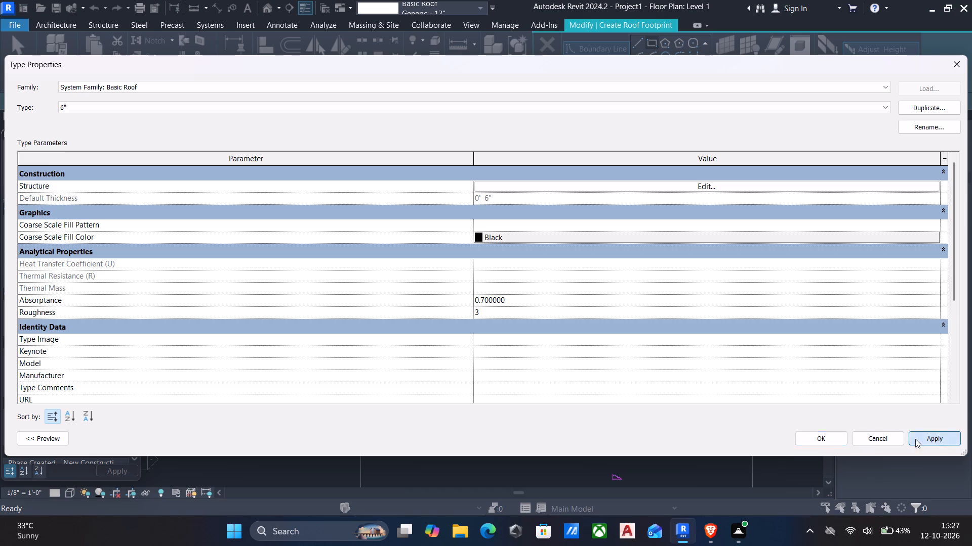
left_click(820, 439)
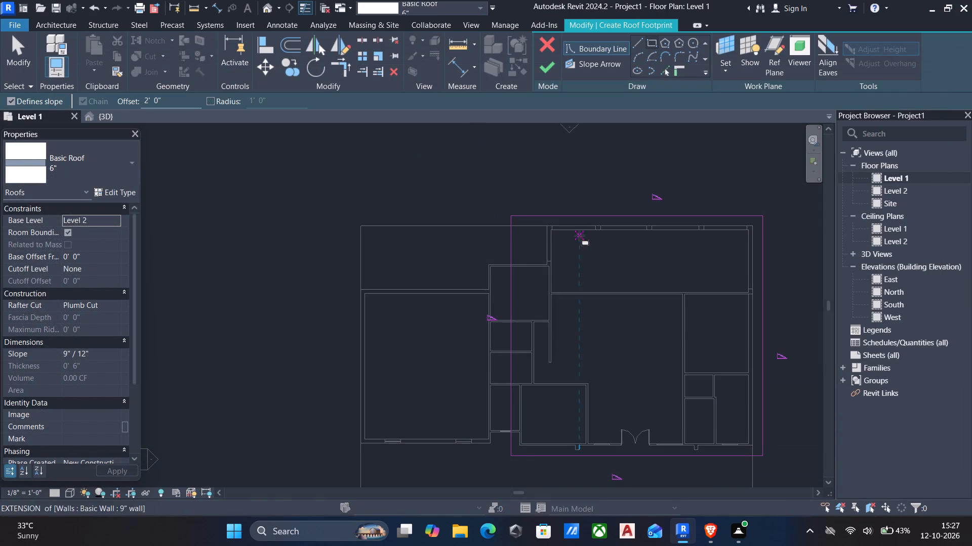
key("Escape")
Turn off slope definition for the footprint's north and south edges, finish the roof, and inspect it in 3D.
left_click(638, 215)
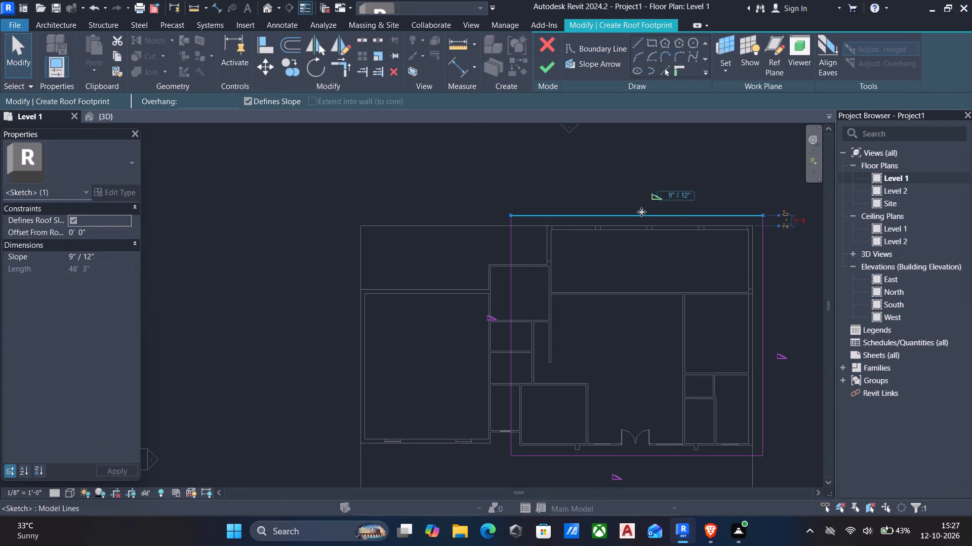
left_click(244, 104)
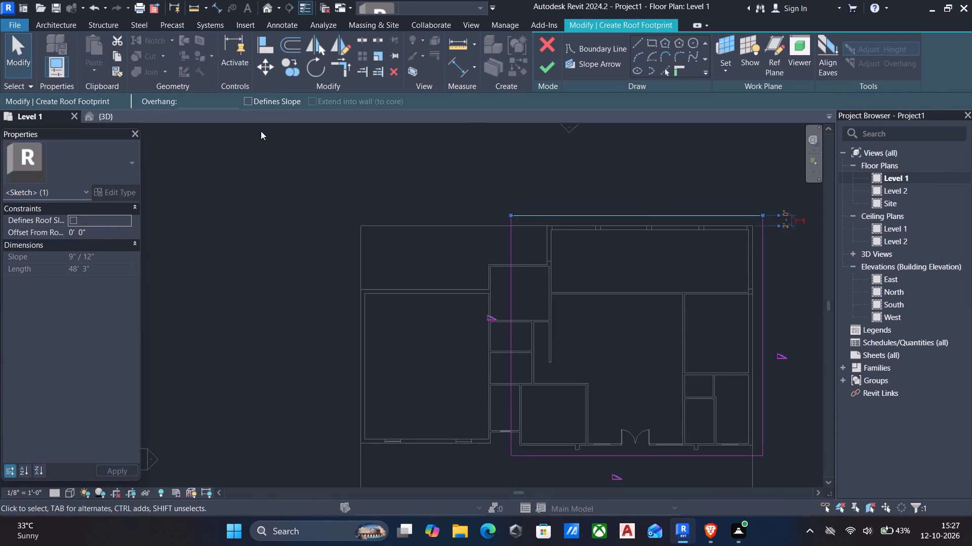
left_click(654, 454)
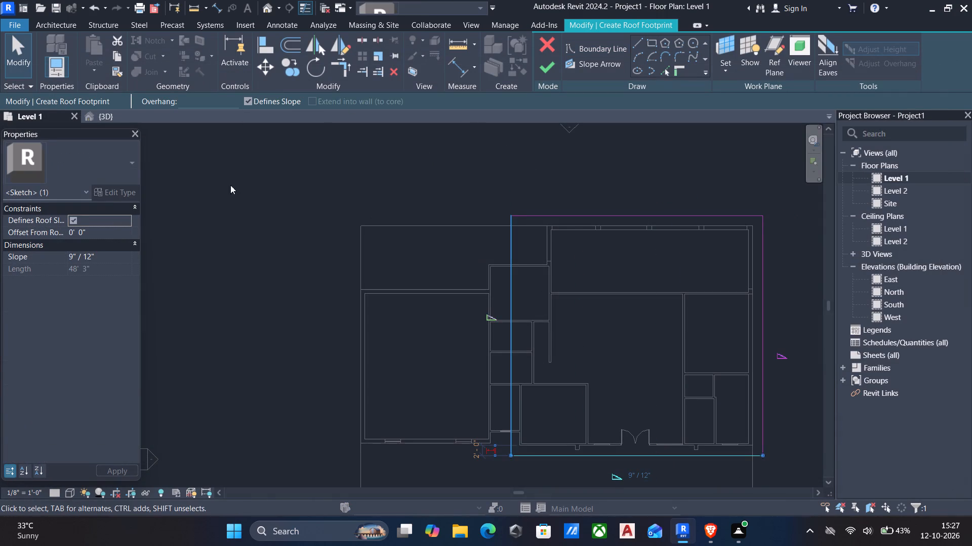
left_click(249, 99)
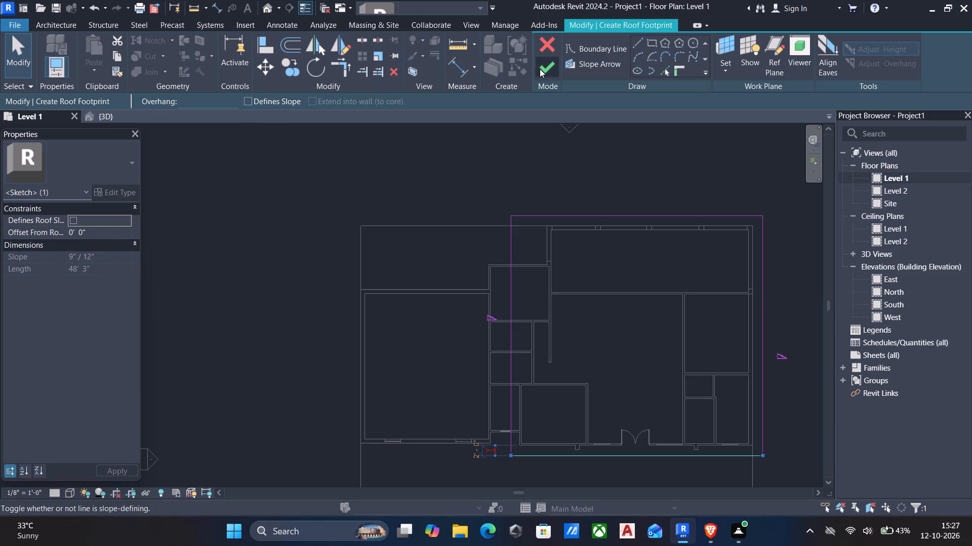
left_click(541, 69)
left_click(269, 11)
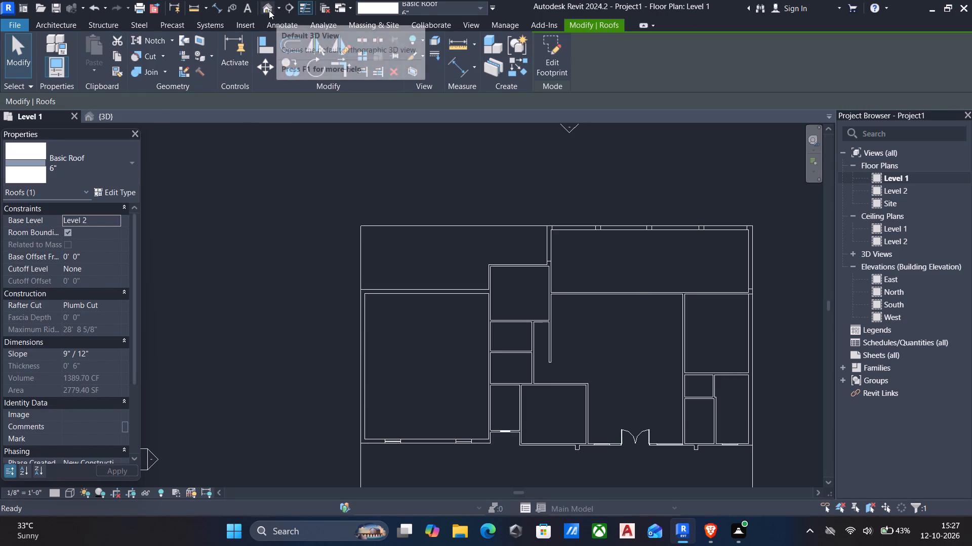
scroll(547, 313, "down", 3)
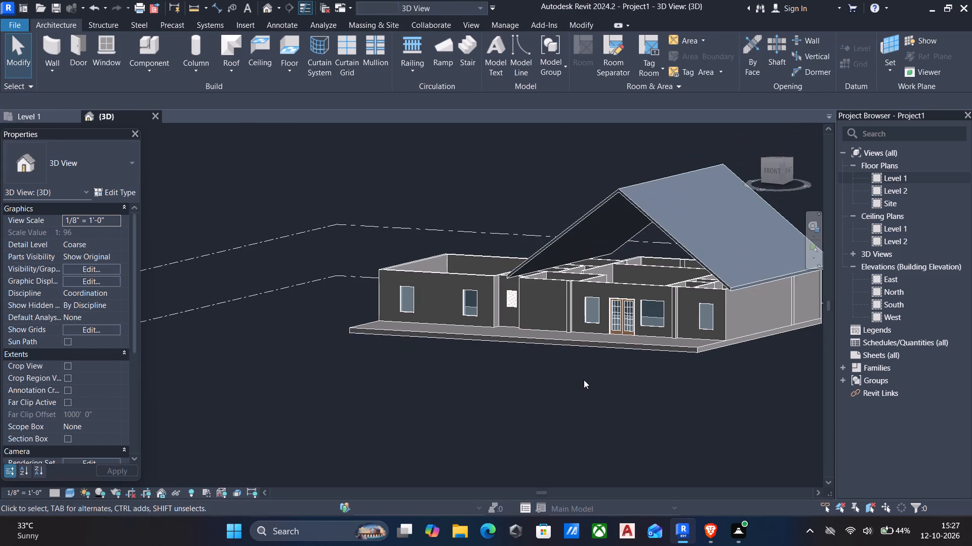
middle_click_drag(558, 384, 611, 374, "shift")
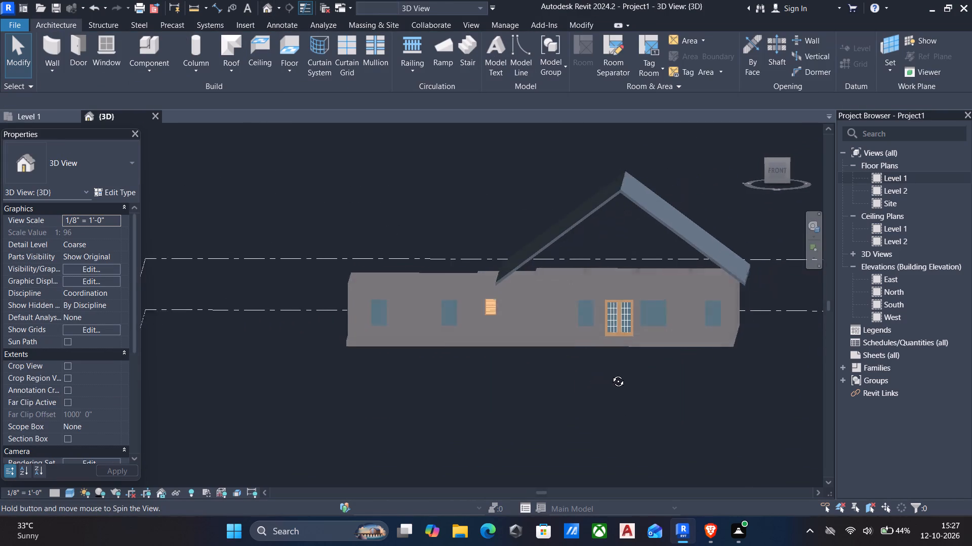
middle_click_drag(611, 374, 620, 380, "shift")
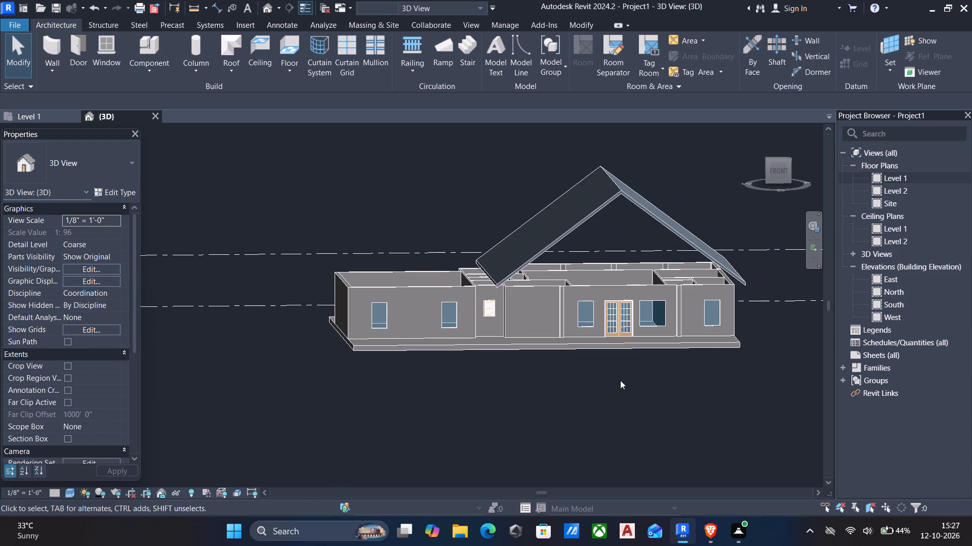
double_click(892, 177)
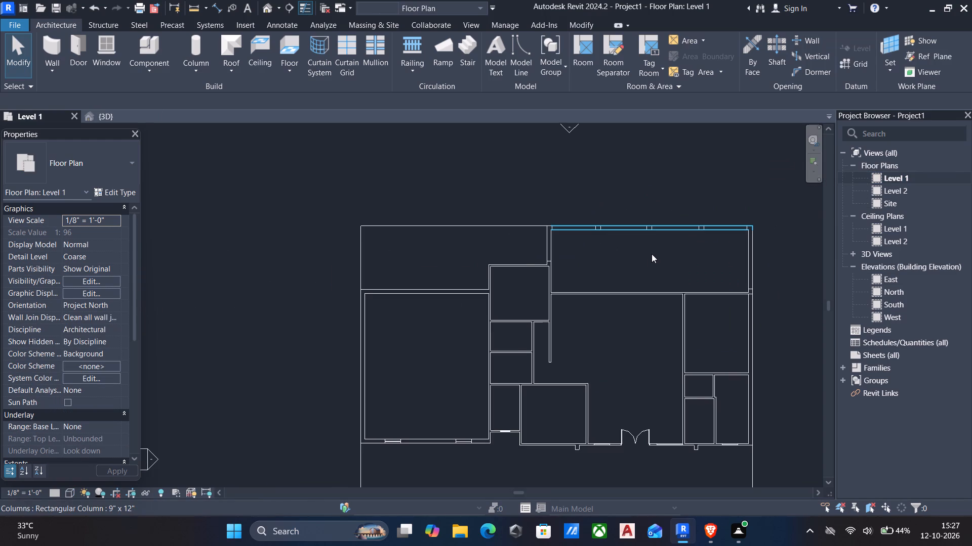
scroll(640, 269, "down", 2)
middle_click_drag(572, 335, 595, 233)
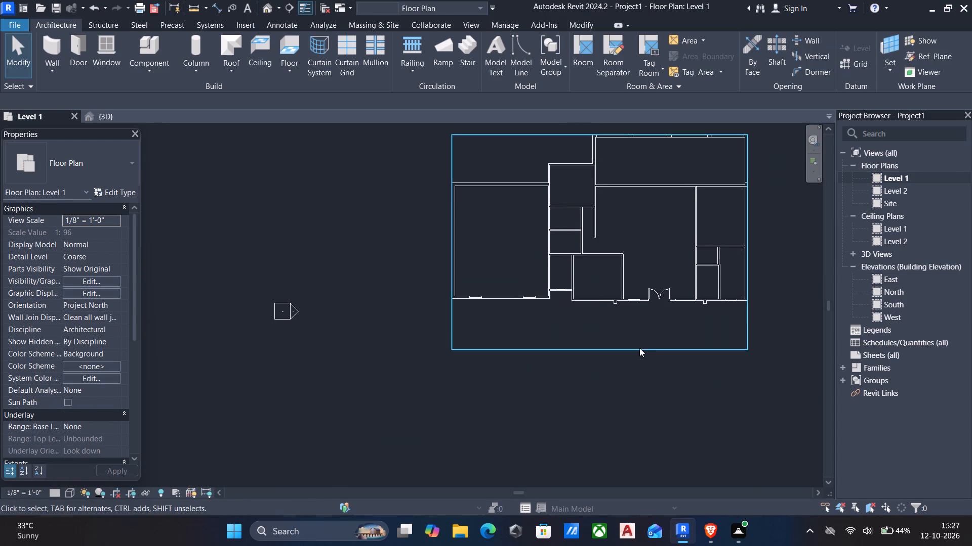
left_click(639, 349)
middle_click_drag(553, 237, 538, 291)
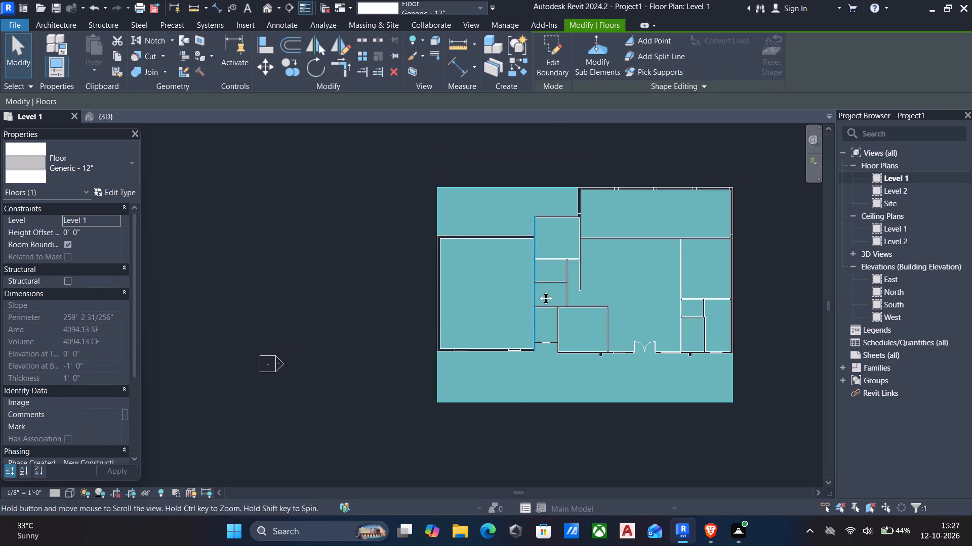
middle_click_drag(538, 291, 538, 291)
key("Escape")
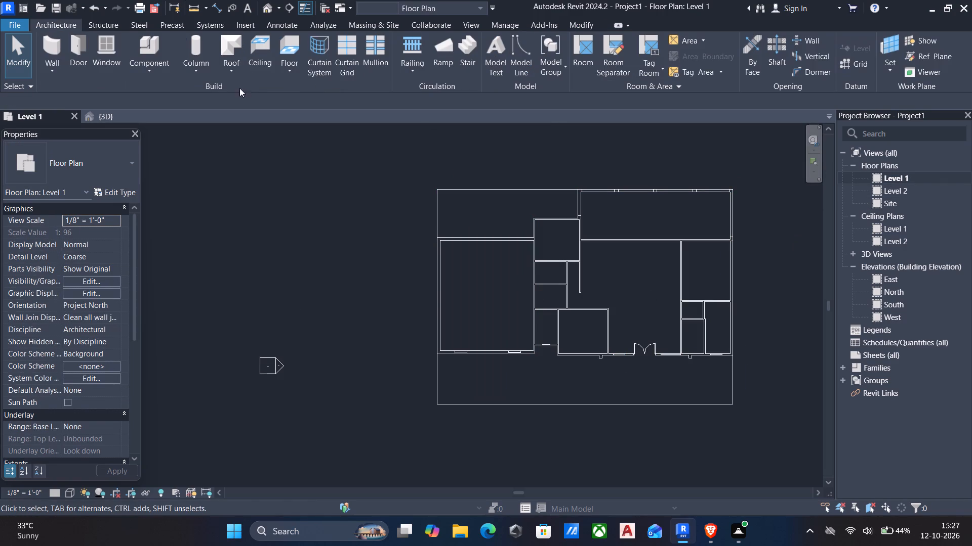
Reopen the roof's footprint for editing in the Level 2 plan and make its south and north edges slope-defining.
left_click(268, 4)
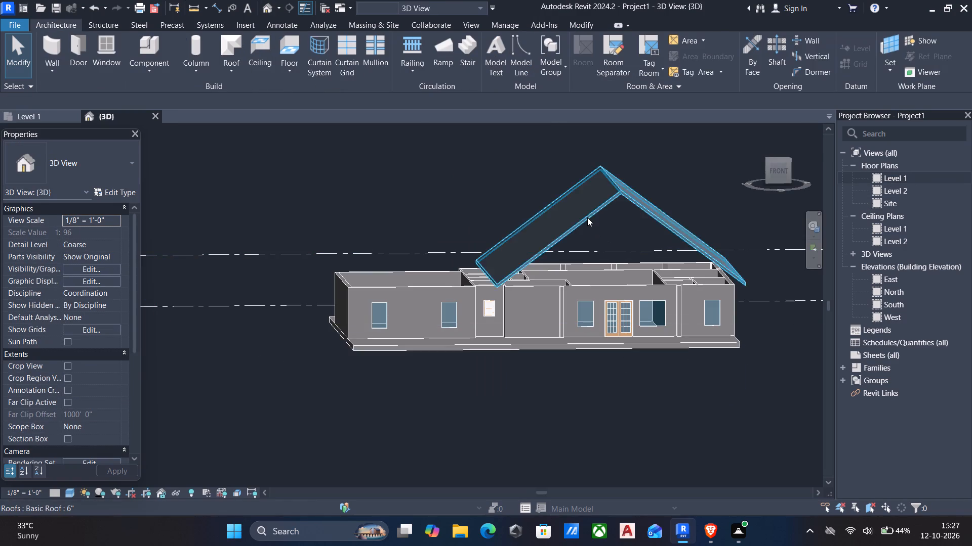
left_click(587, 217)
left_click(553, 50)
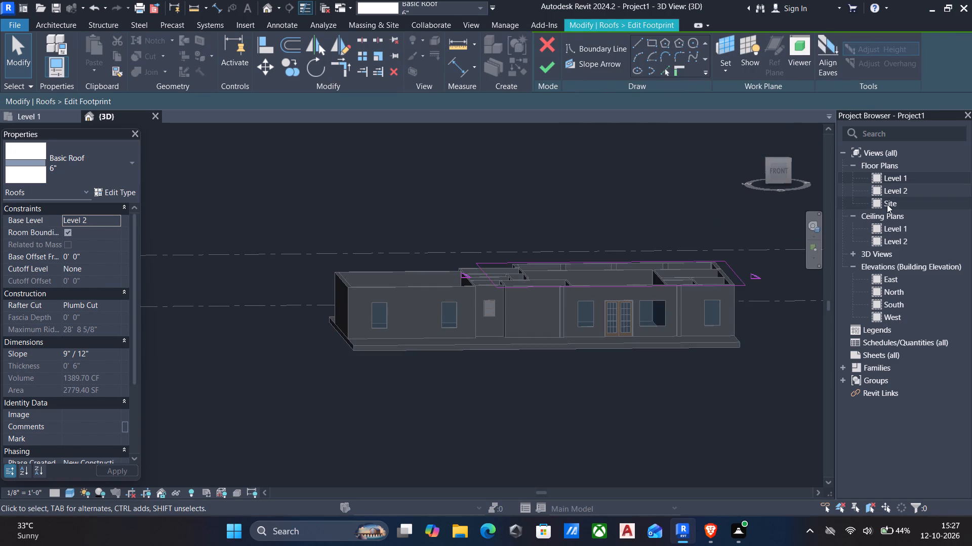
double_click(898, 190)
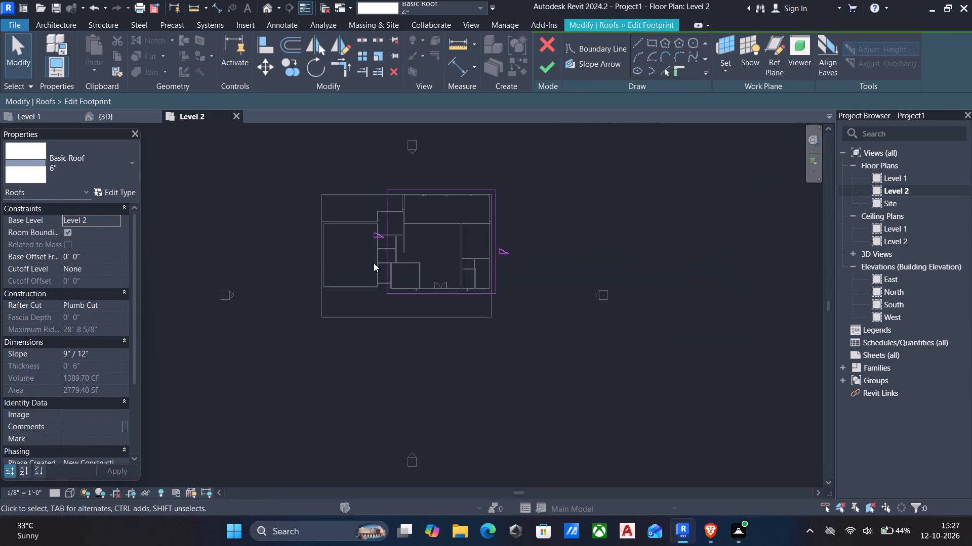
left_click(432, 294)
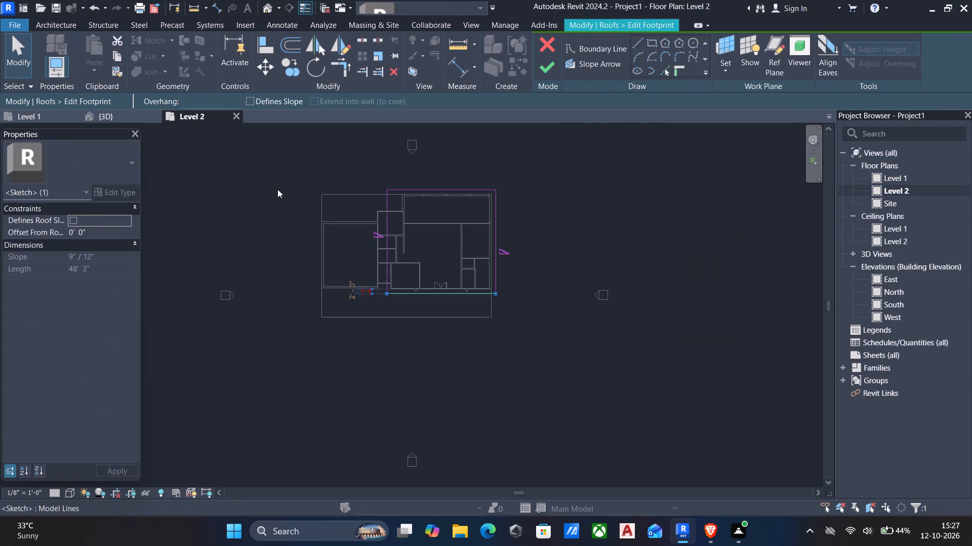
left_click(247, 98)
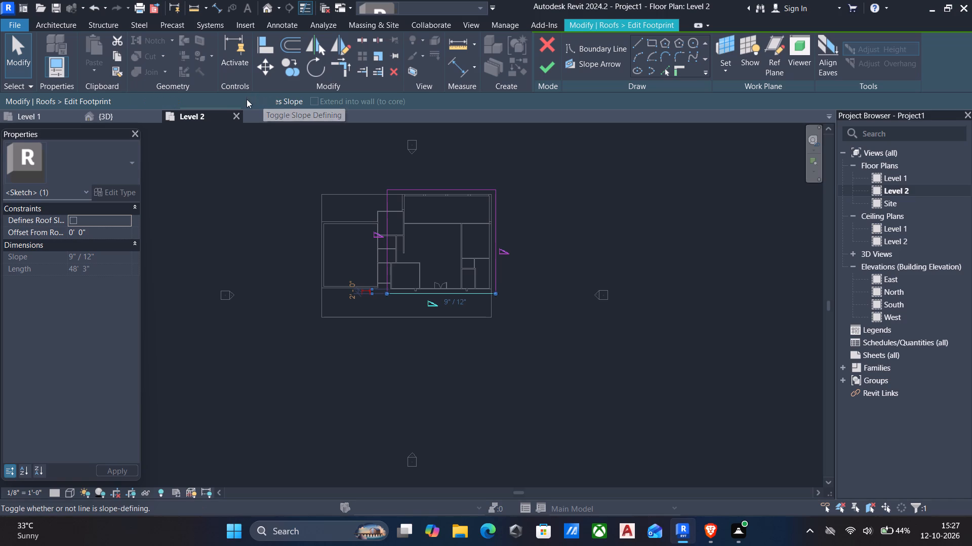
left_click(436, 186)
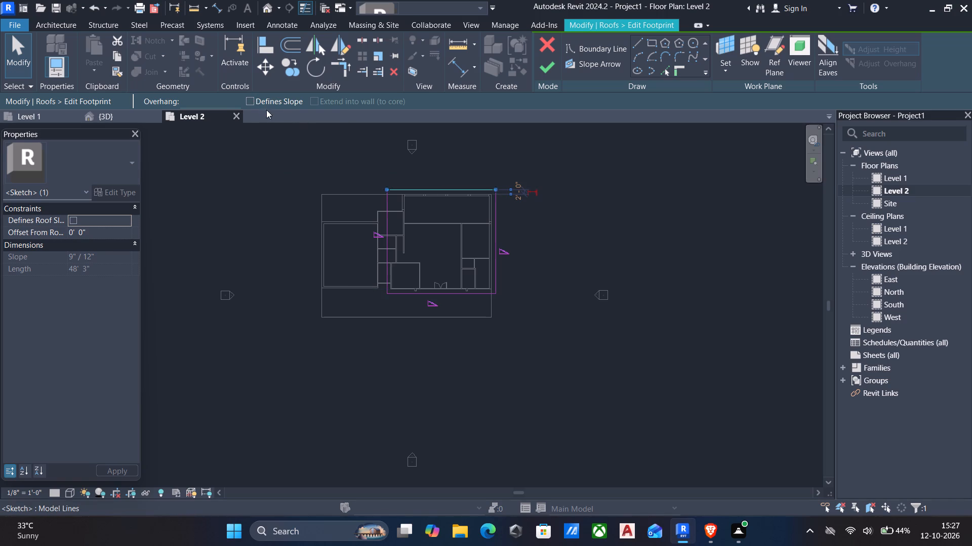
left_click(248, 101)
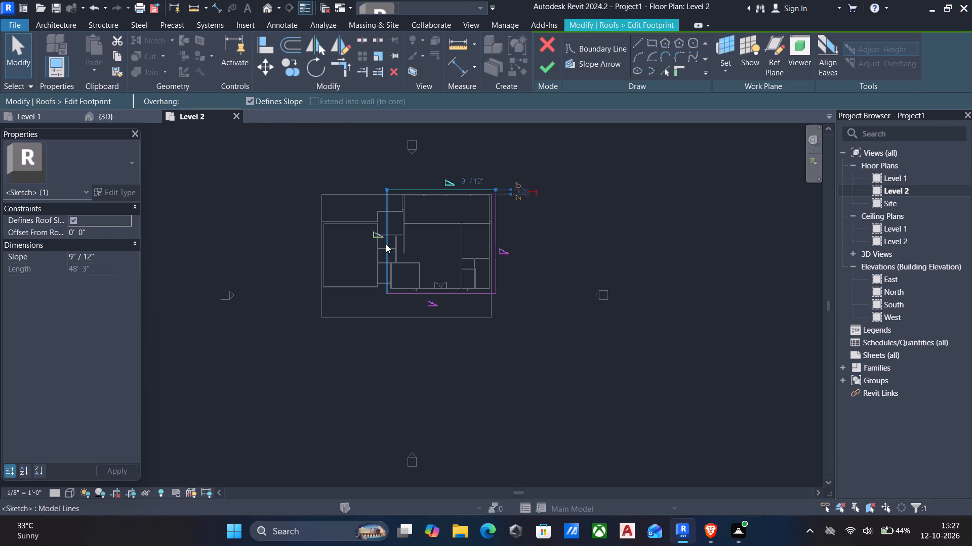
Turn off slope definition for the footprint's west and east edges, finish the roof, and check it in 3D.
left_click(386, 244)
left_click(253, 101)
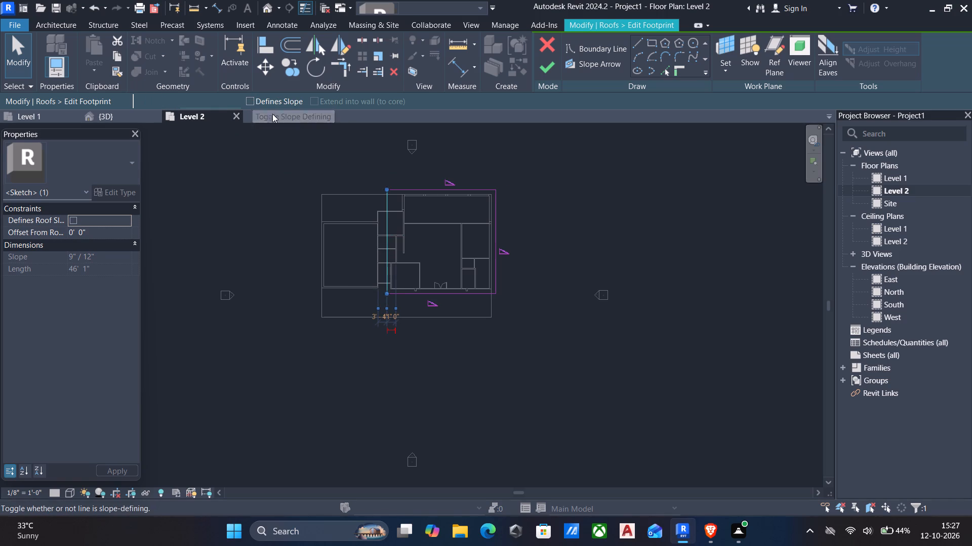
left_click(494, 248)
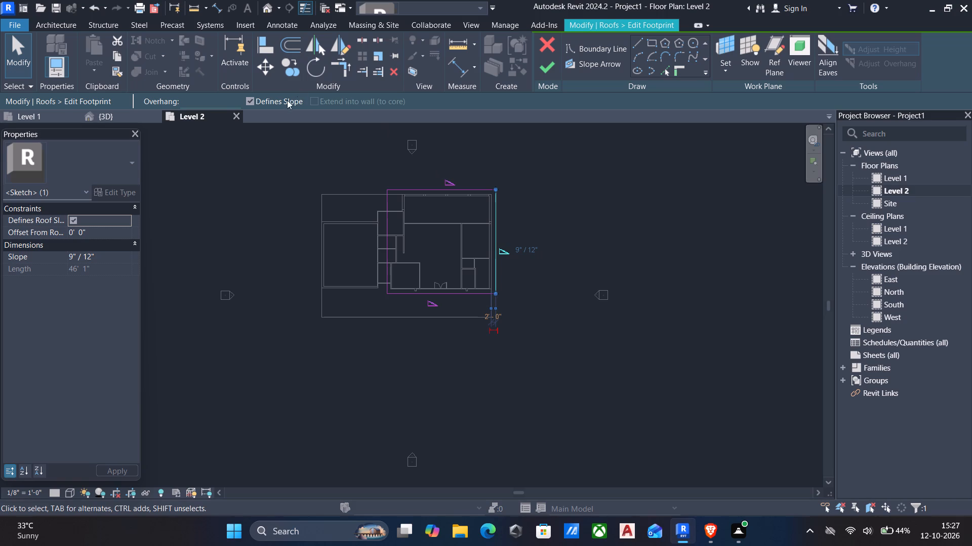
left_click(250, 101)
left_click(541, 63)
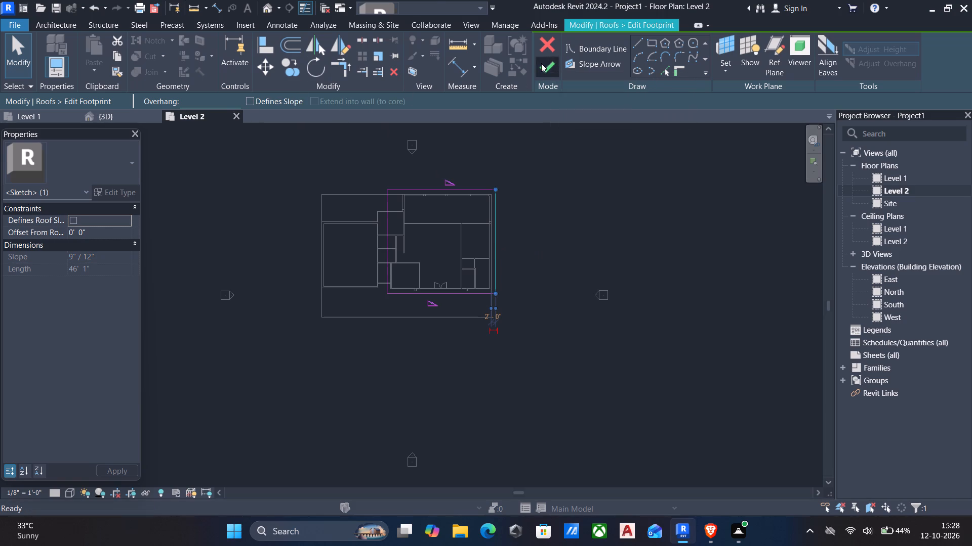
left_click(262, 7)
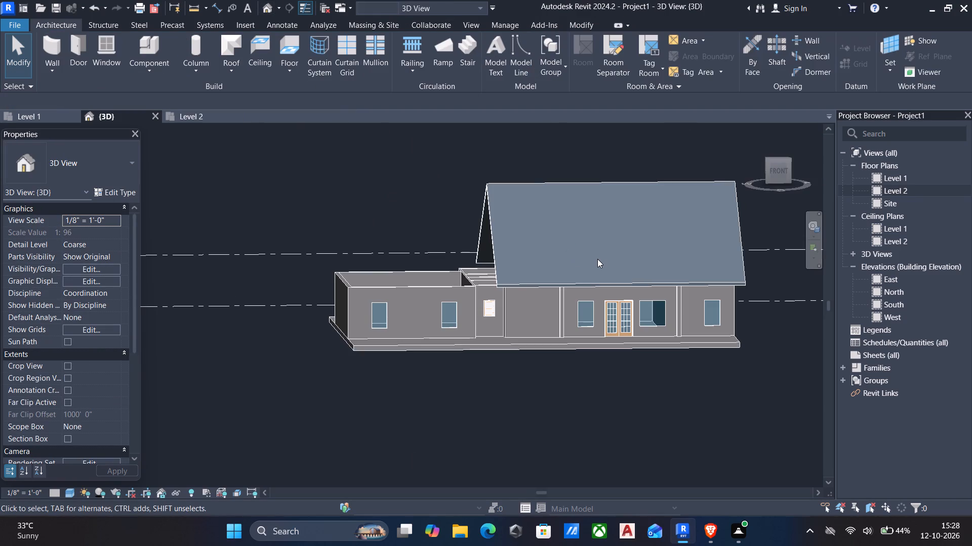
middle_click_drag(597, 259, 469, 260, "shift")
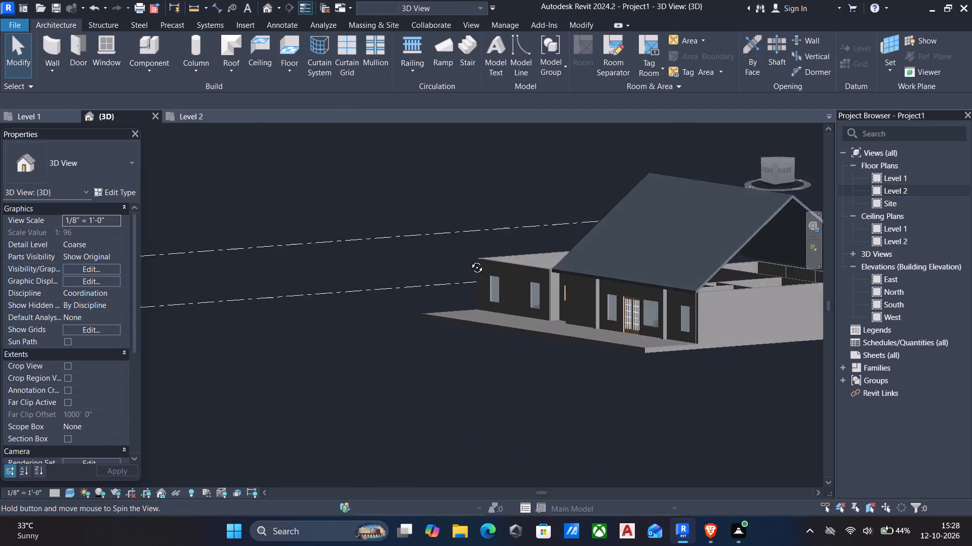
middle_click_drag(469, 260, 582, 219, "shift")
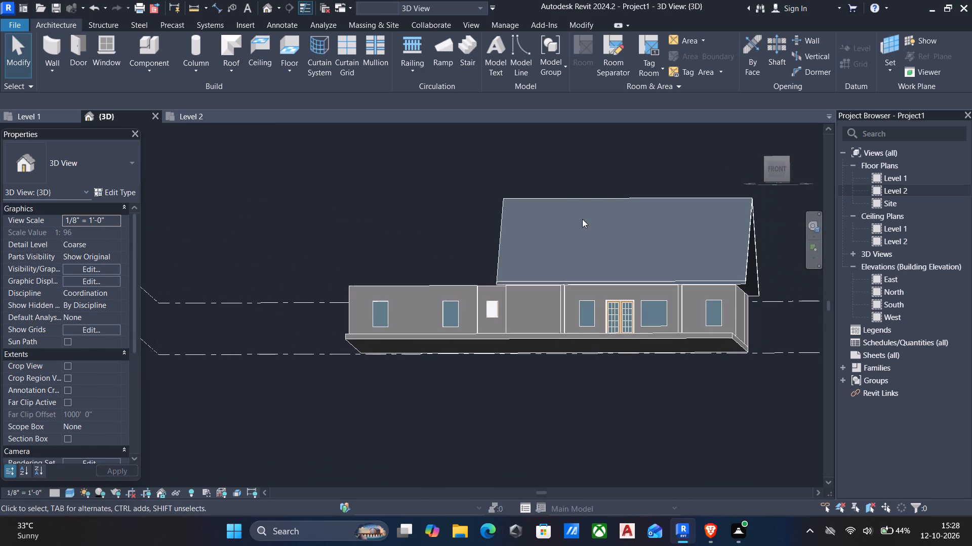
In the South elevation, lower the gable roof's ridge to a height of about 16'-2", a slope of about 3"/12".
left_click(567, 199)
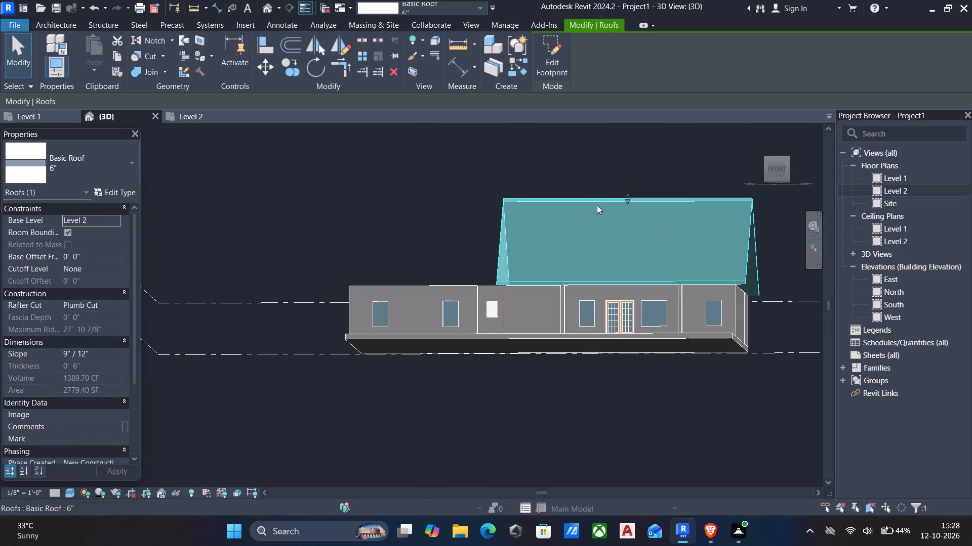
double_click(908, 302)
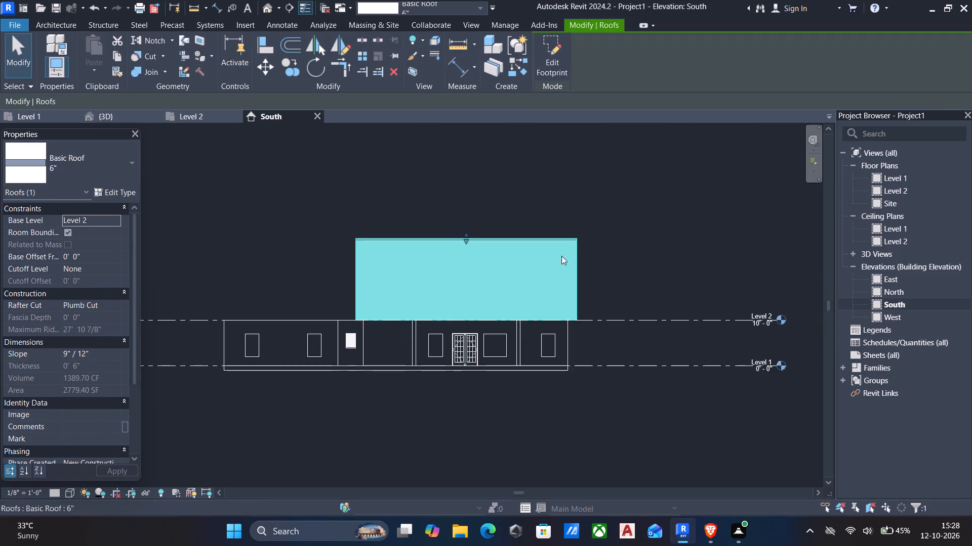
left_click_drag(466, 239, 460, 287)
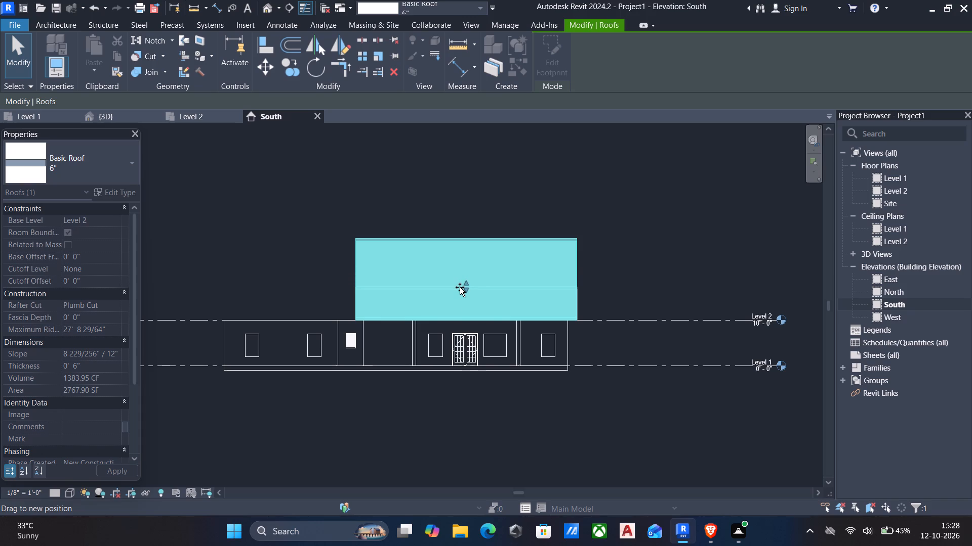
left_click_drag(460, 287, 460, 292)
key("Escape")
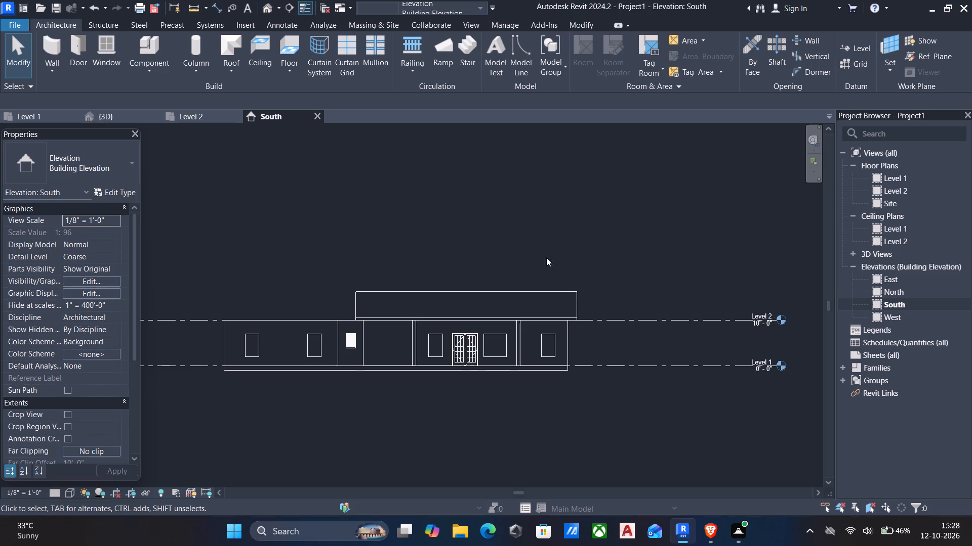
Inspect the lowered gable roof in the Level 2 plan and in 3D from the front and east sides.
left_click(900, 192)
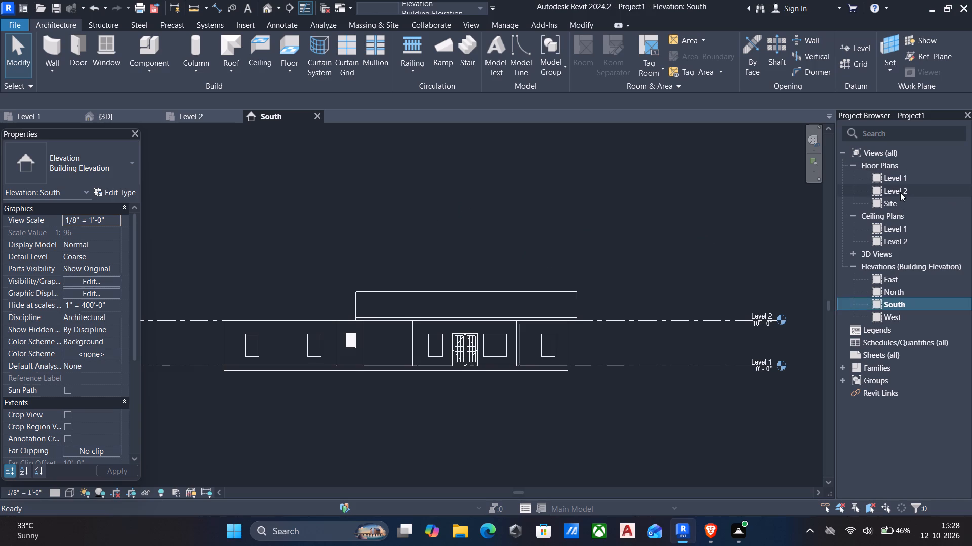
left_click(888, 202)
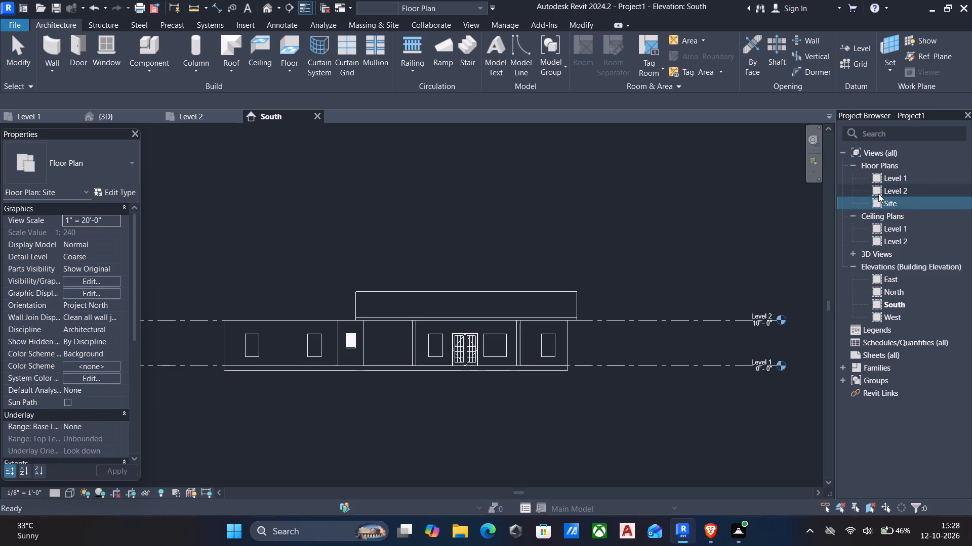
double_click(877, 192)
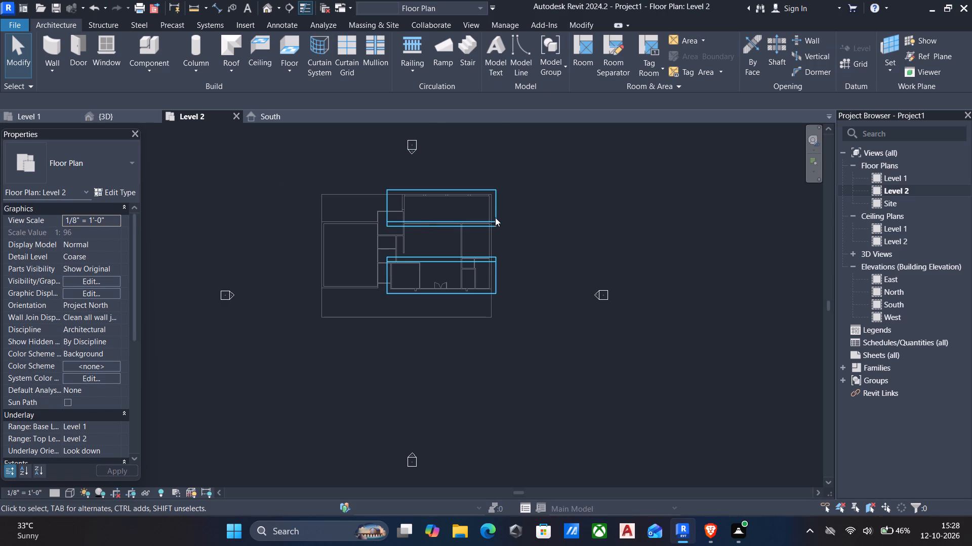
left_click(479, 221)
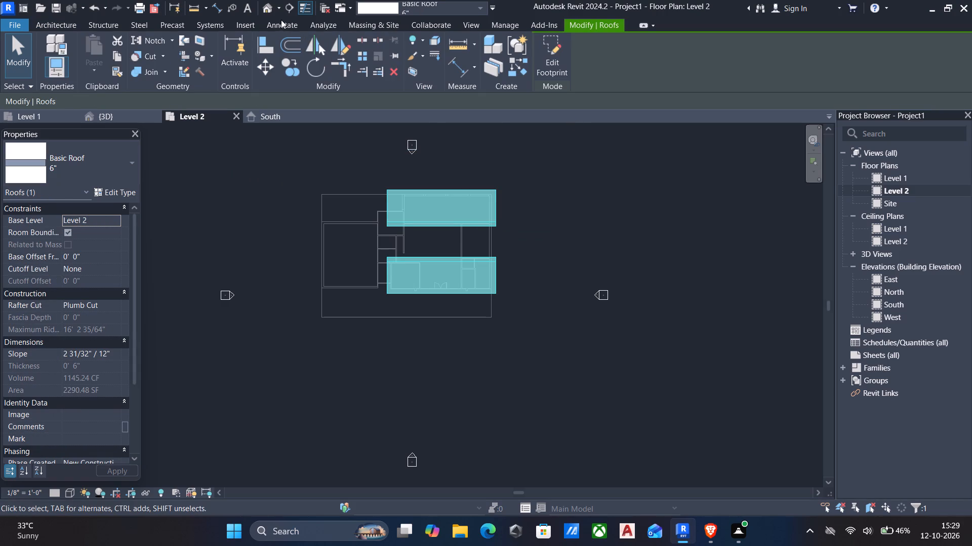
left_click(267, 7)
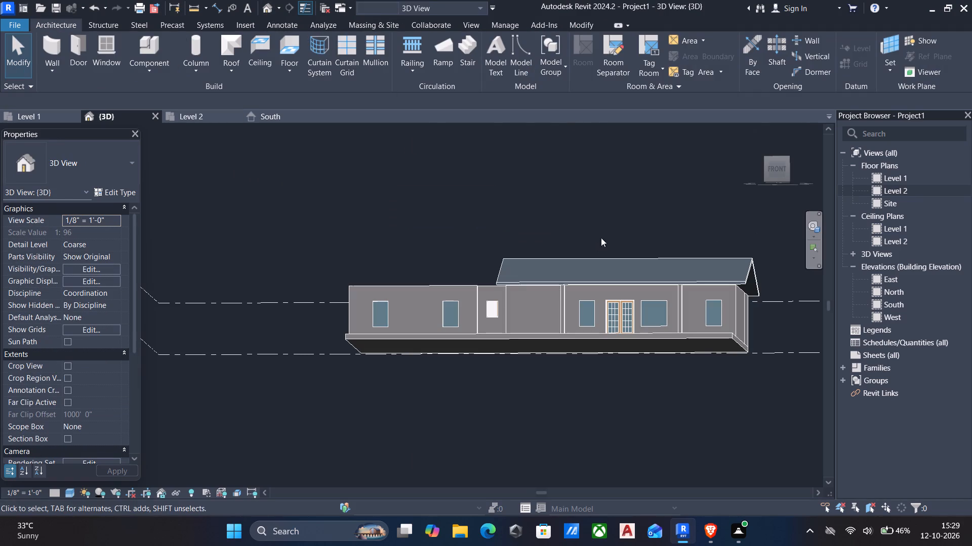
key("Escape")
middle_click_drag(612, 229, 610, 262, "shift")
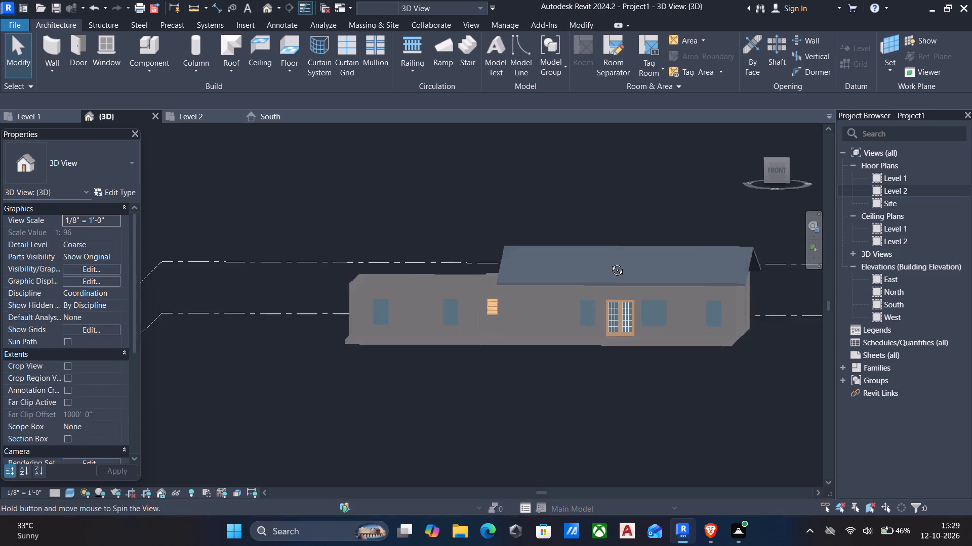
middle_click_drag(610, 262, 485, 250, "shift")
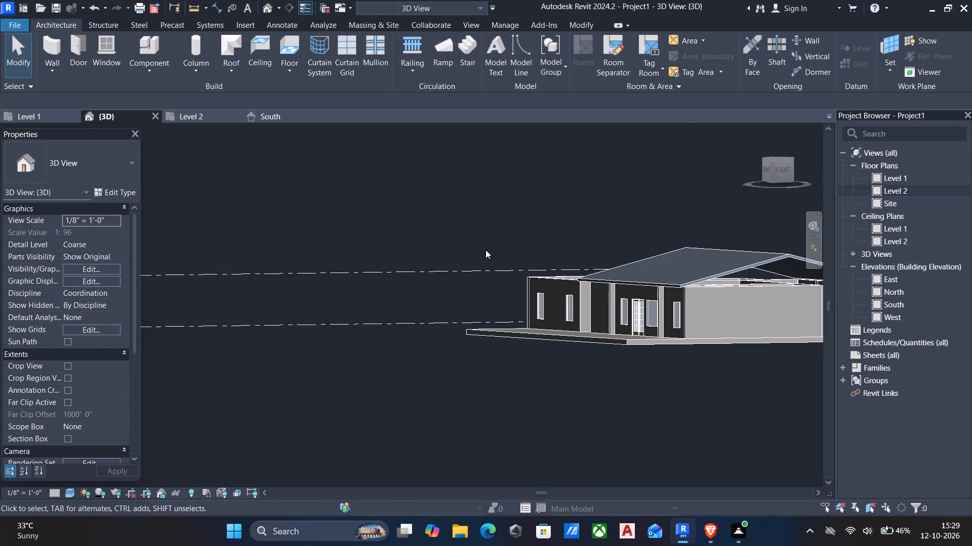
middle_click_drag(497, 235, 579, 256, "shift")
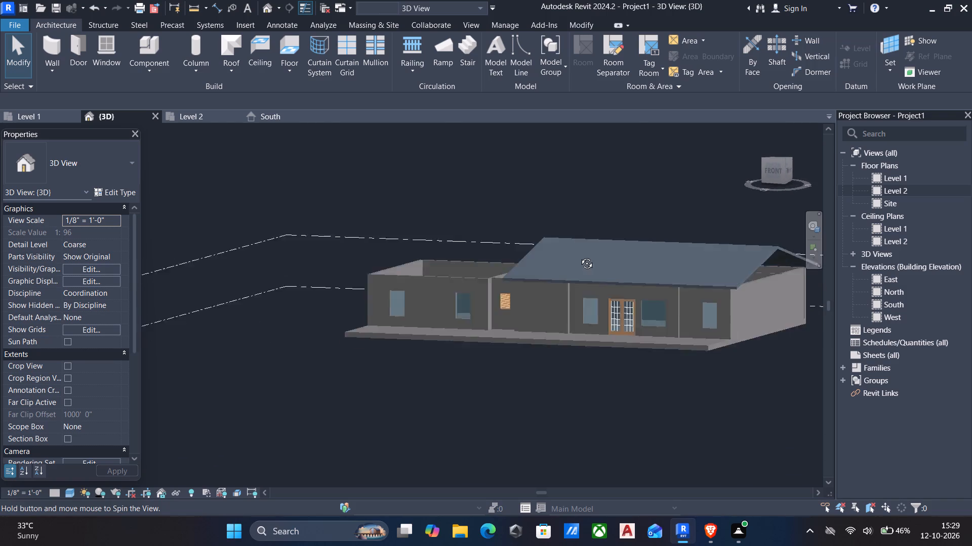
middle_click_drag(579, 256, 471, 246, "shift")
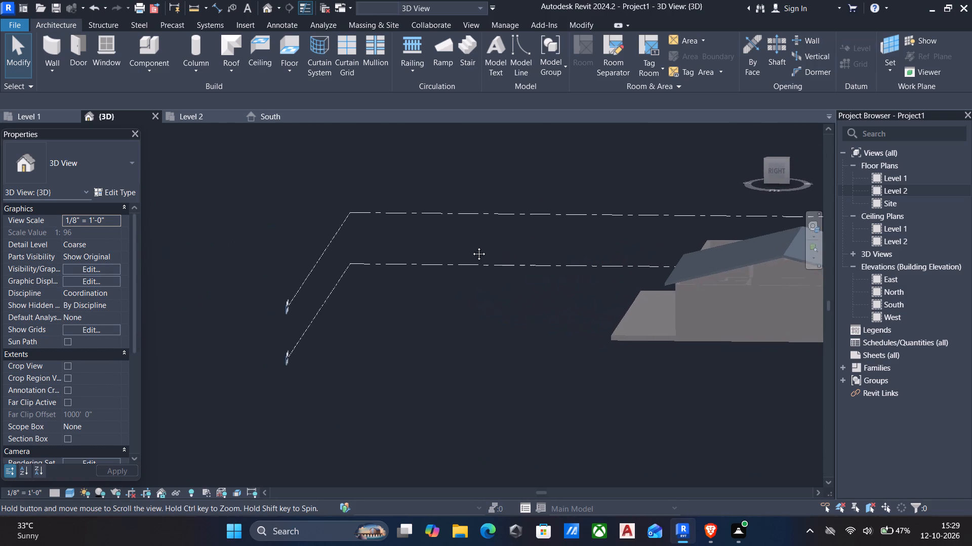
middle_click_drag(471, 246, 404, 227, "shift")
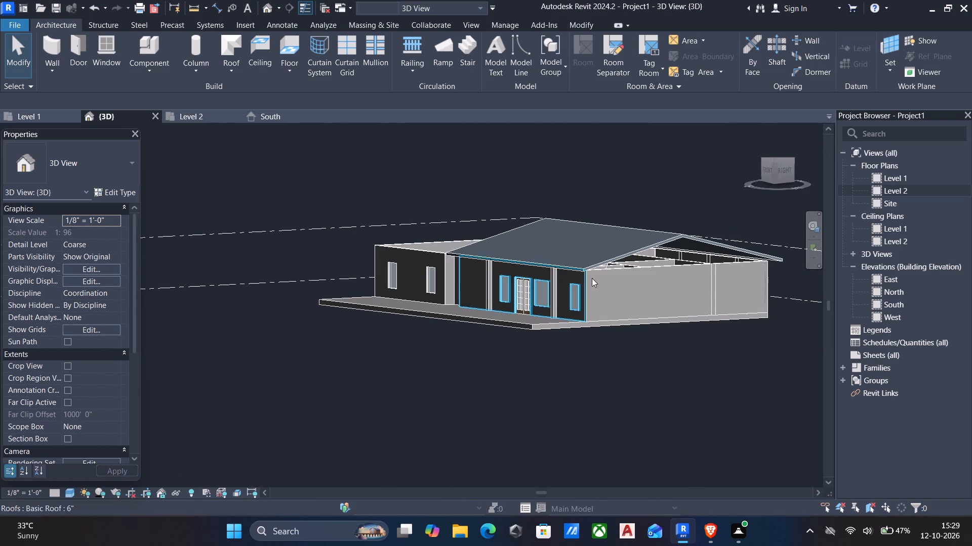
Attach the top of the east 9" end wall to the underside of the gable roof.
left_click(682, 268)
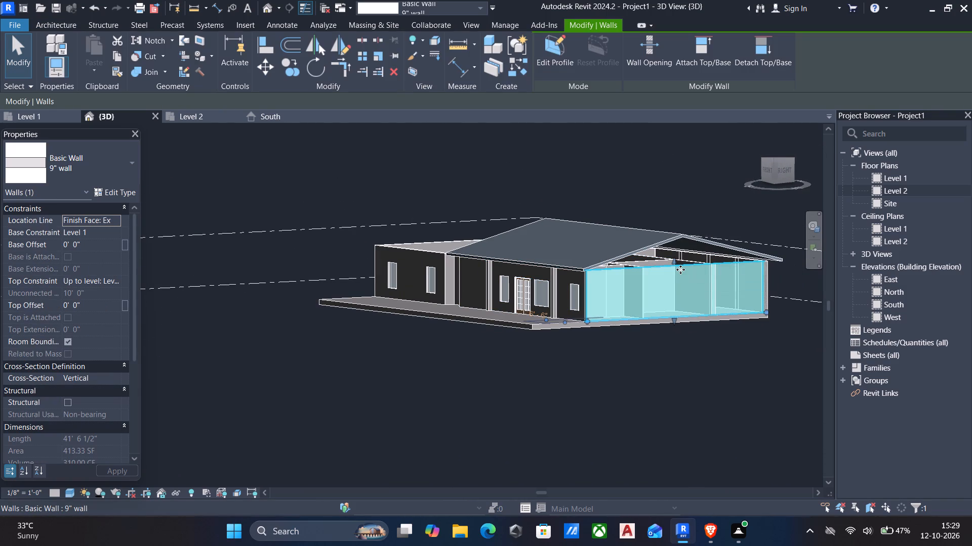
left_click(691, 53)
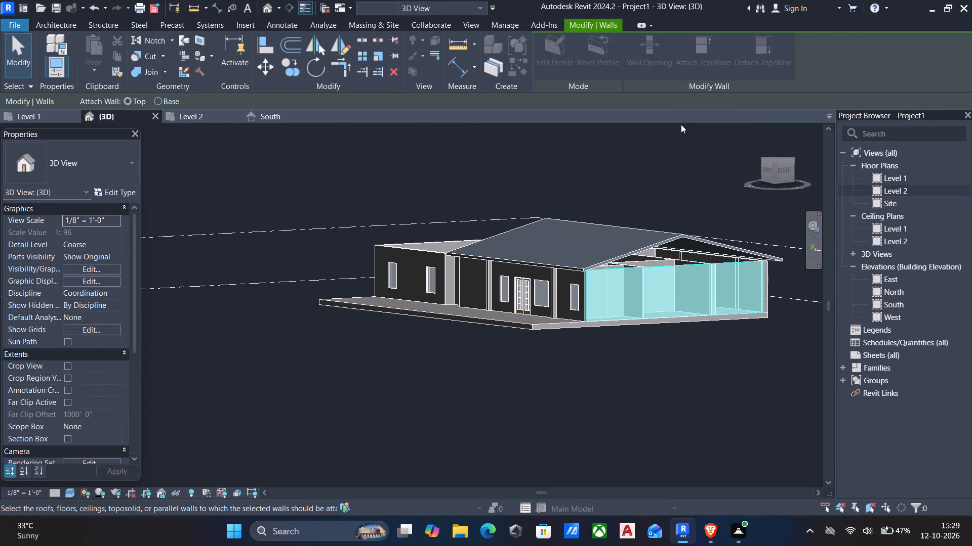
left_click(665, 243)
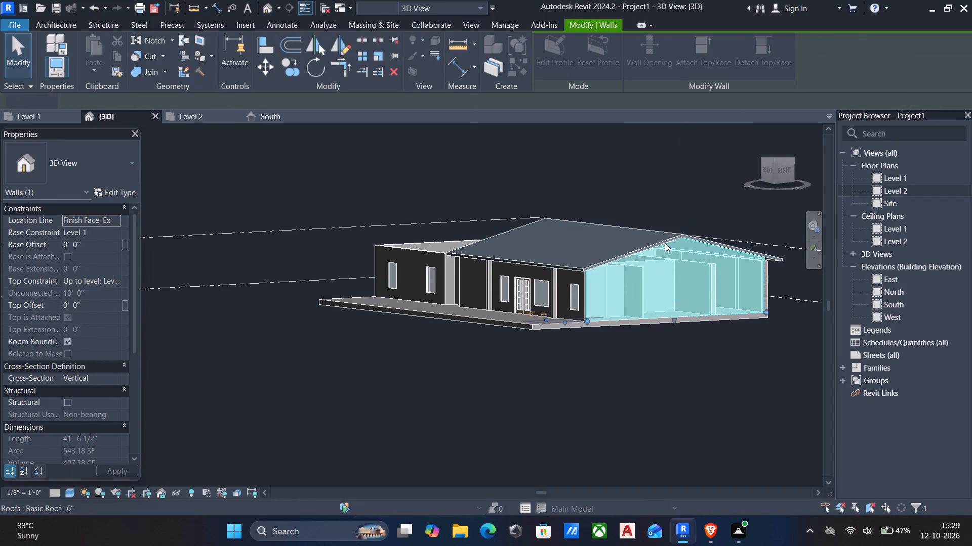
key("Escape")
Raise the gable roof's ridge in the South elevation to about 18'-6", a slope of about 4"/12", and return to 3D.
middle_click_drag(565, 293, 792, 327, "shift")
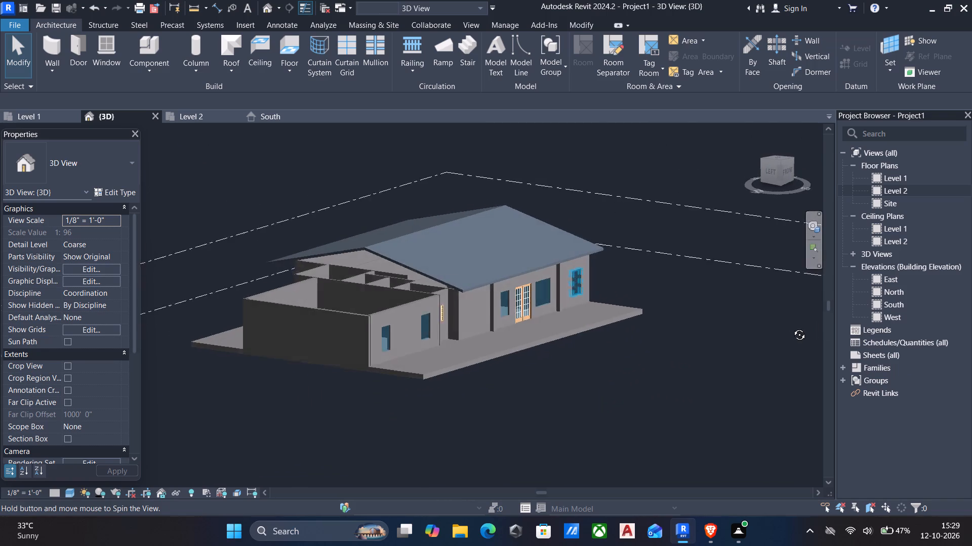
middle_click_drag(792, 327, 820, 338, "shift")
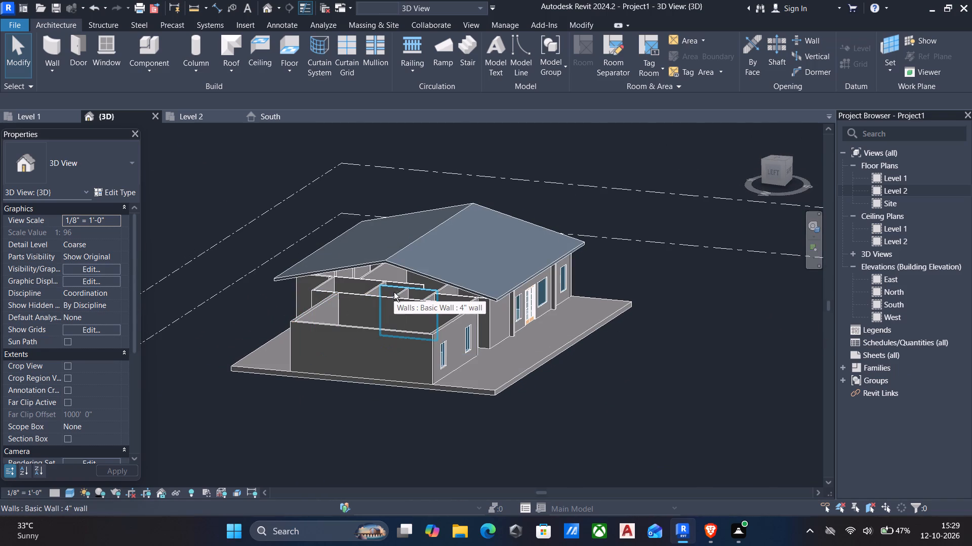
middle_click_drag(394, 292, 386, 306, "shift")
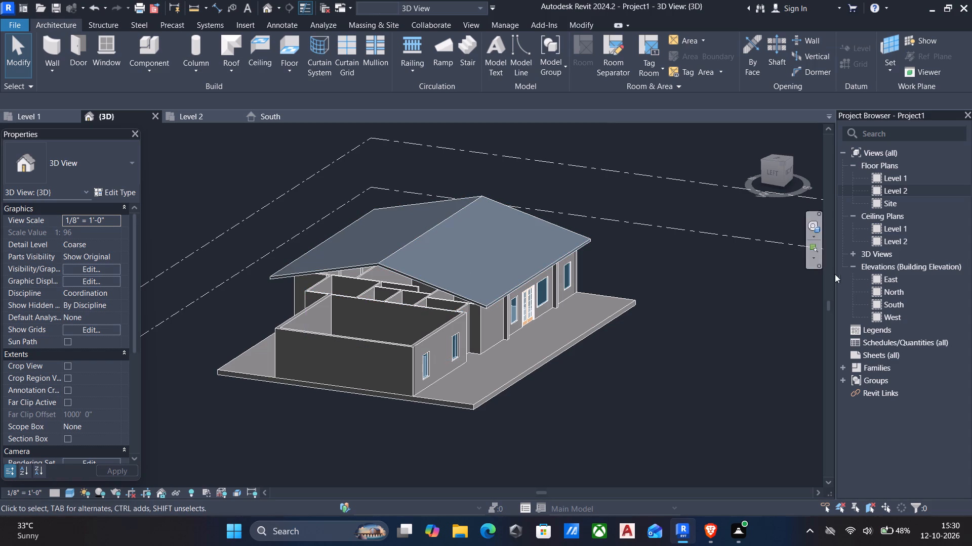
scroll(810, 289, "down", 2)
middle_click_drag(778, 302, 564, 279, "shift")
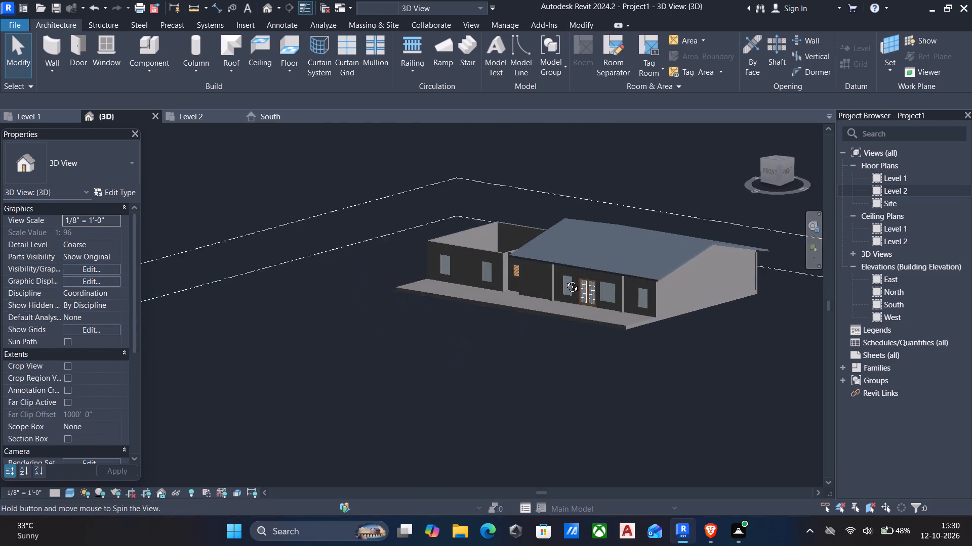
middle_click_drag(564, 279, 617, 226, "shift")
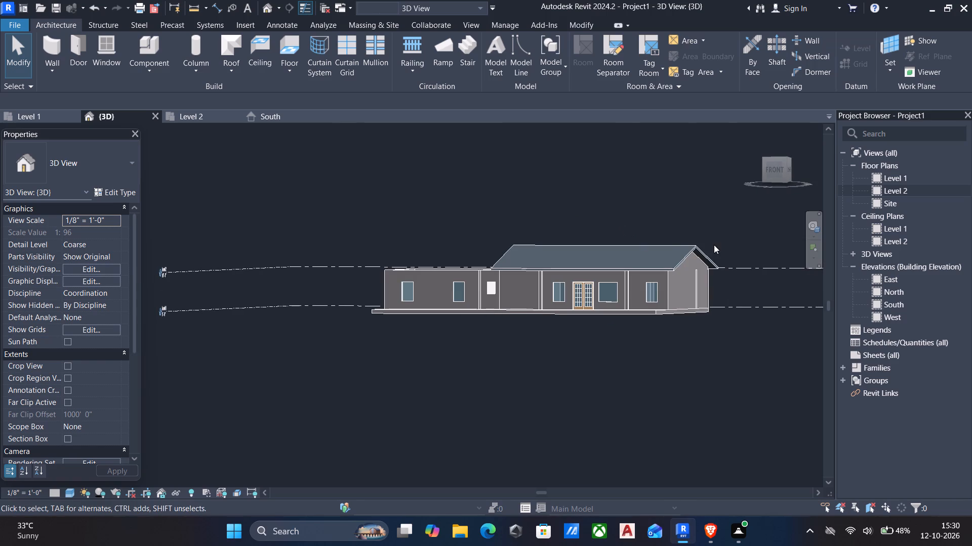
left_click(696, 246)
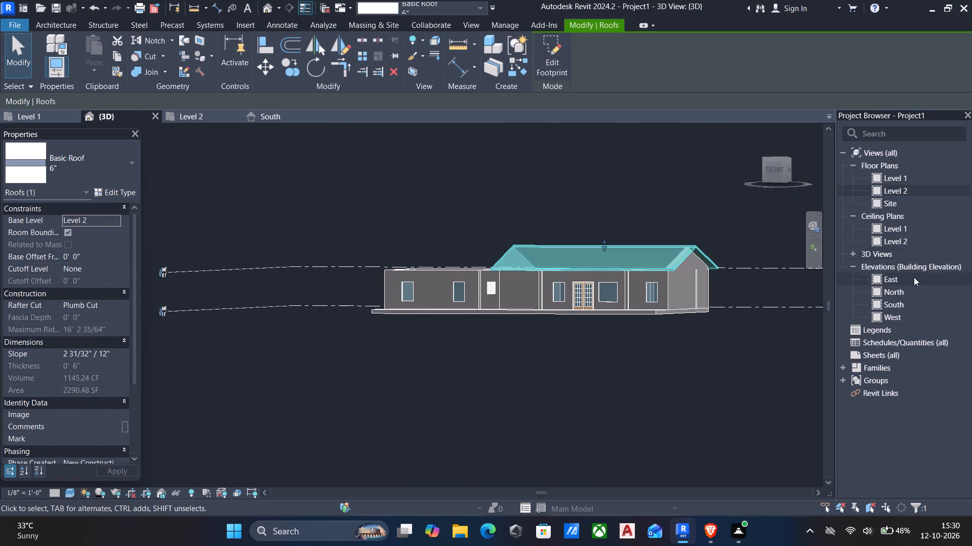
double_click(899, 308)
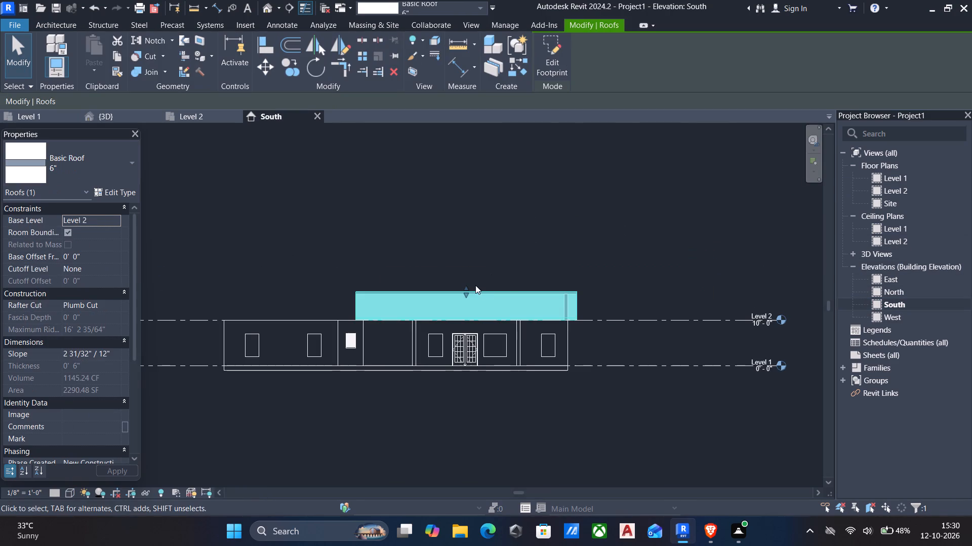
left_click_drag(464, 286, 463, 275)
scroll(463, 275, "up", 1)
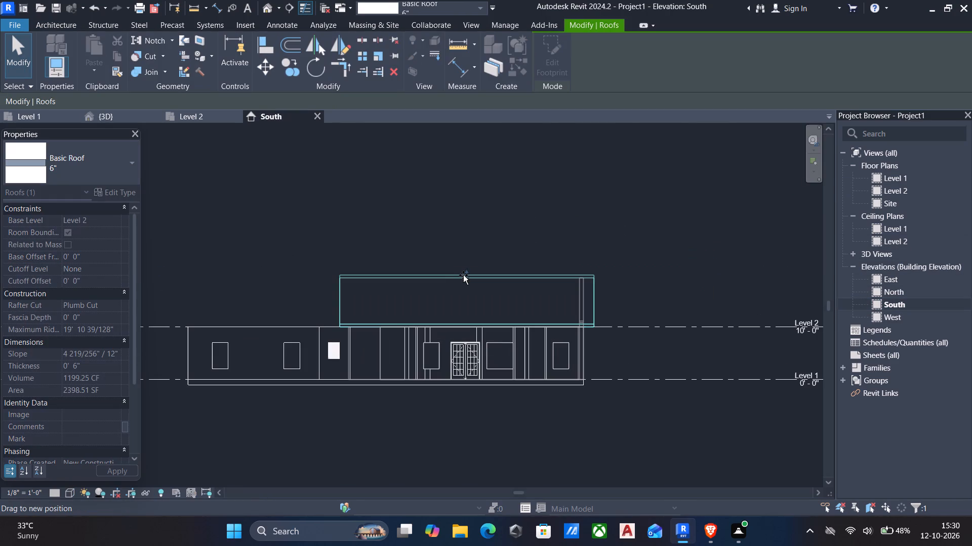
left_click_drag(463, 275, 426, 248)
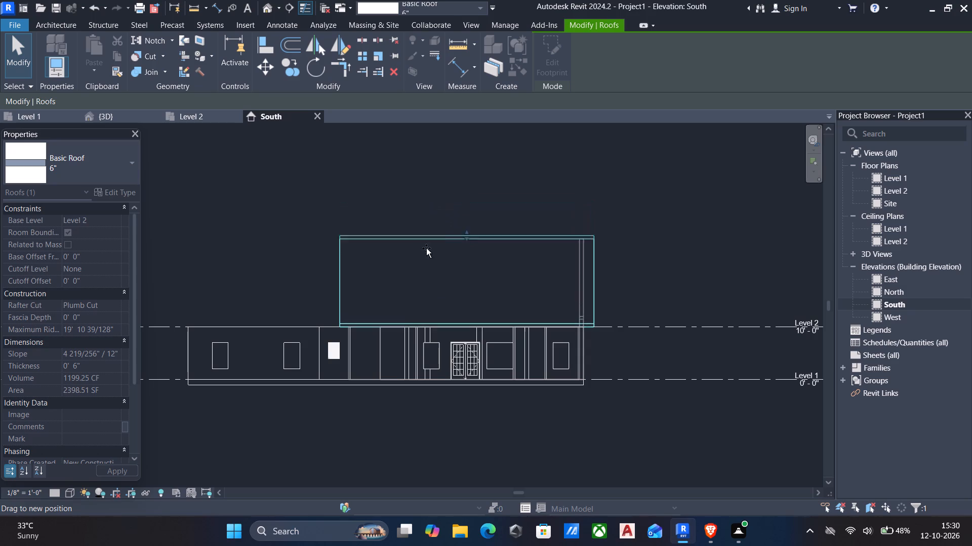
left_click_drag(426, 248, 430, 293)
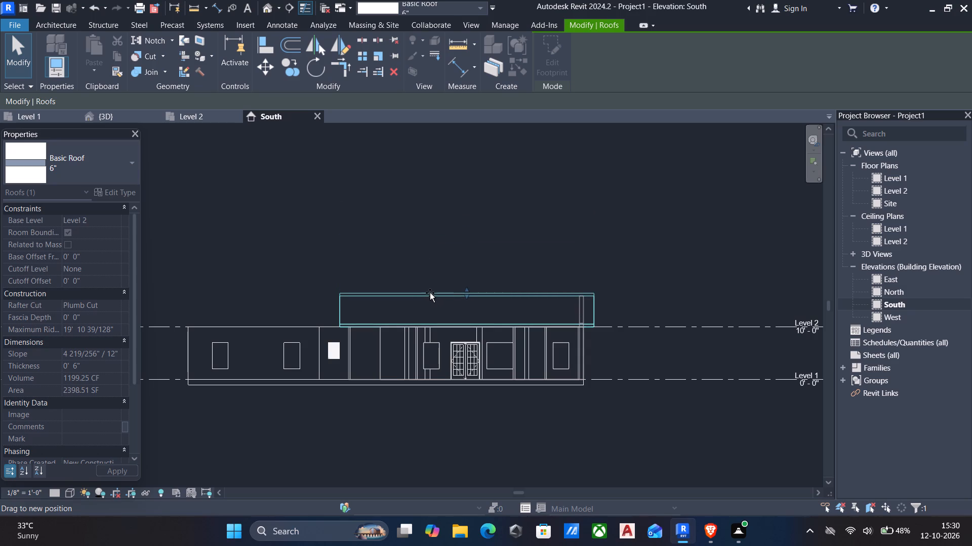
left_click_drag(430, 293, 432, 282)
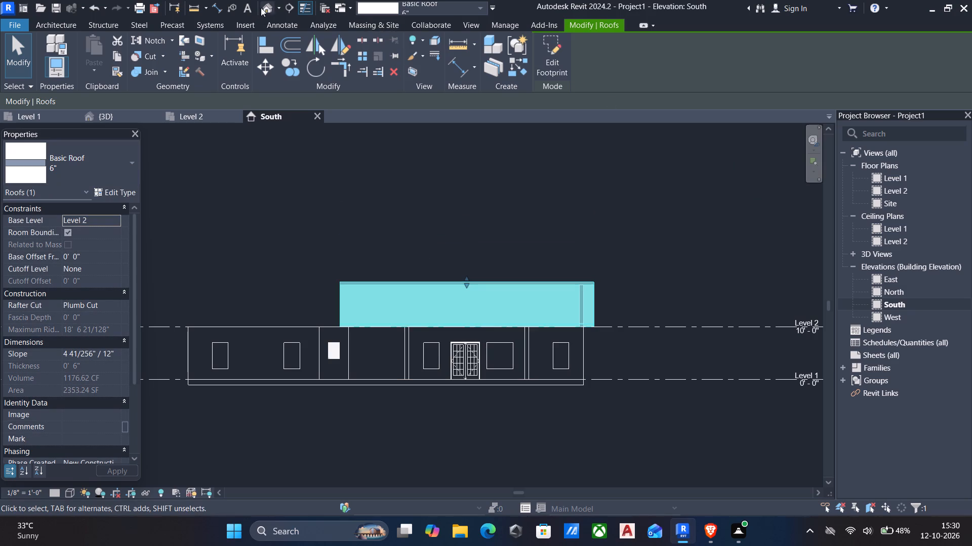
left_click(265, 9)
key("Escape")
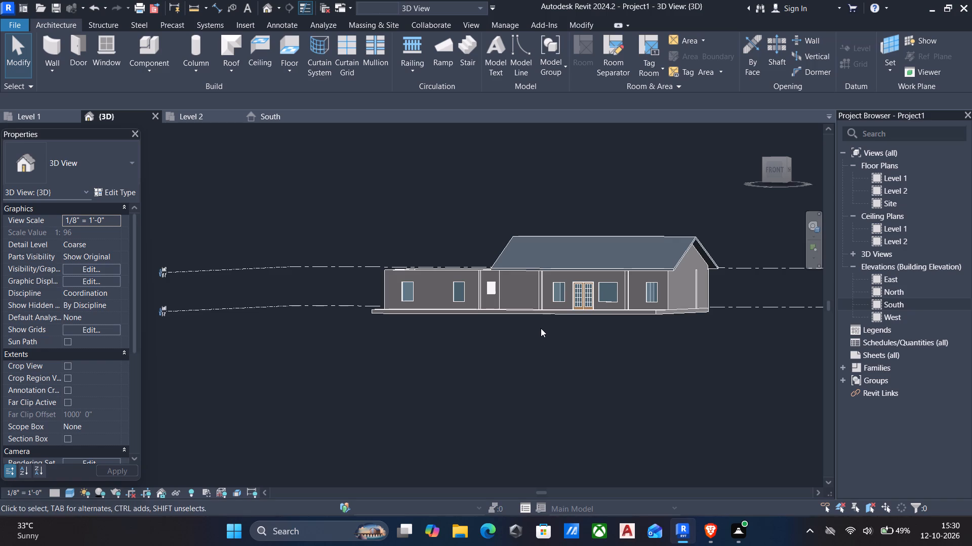
Raise the gable roof's ridge slightly further in the South elevation and check the gable profile in 3D from the east.
scroll(647, 350, "down", 1)
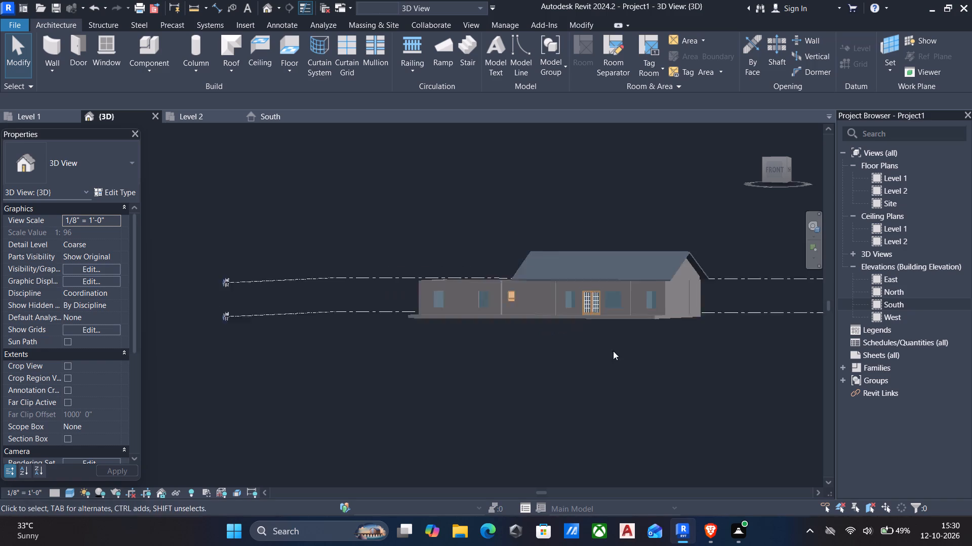
scroll(613, 351, "down", 1)
middle_click_drag(600, 349, 619, 374, "shift")
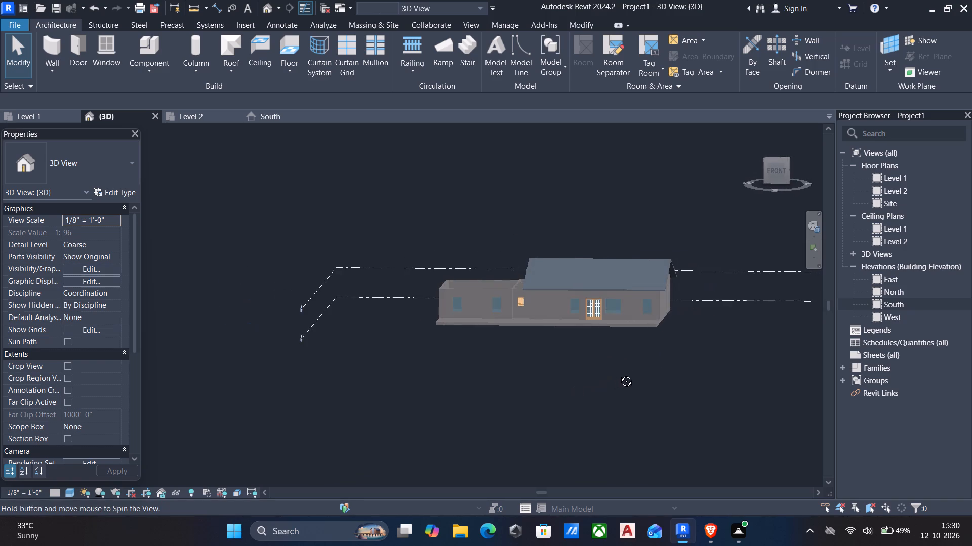
middle_click_drag(619, 374, 634, 372, "shift")
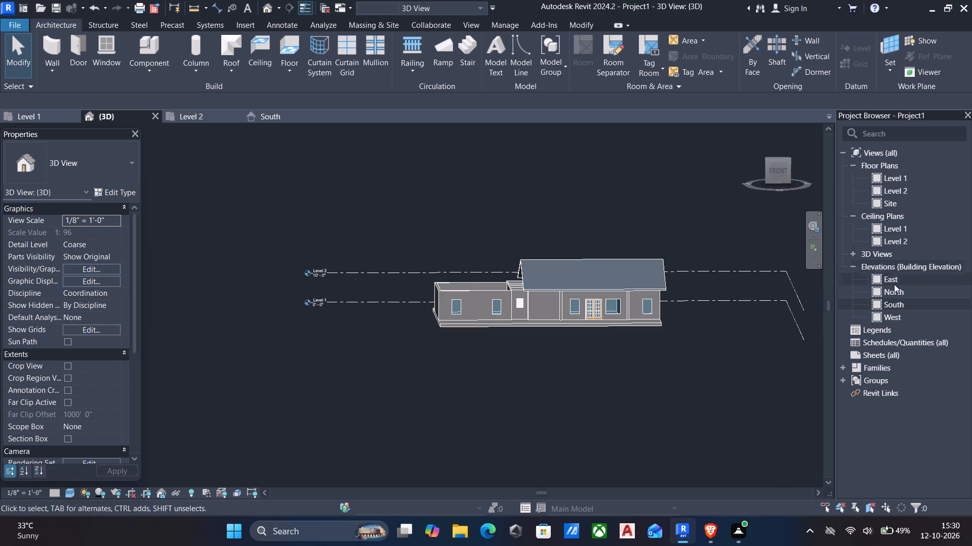
double_click(912, 299)
left_click(481, 278)
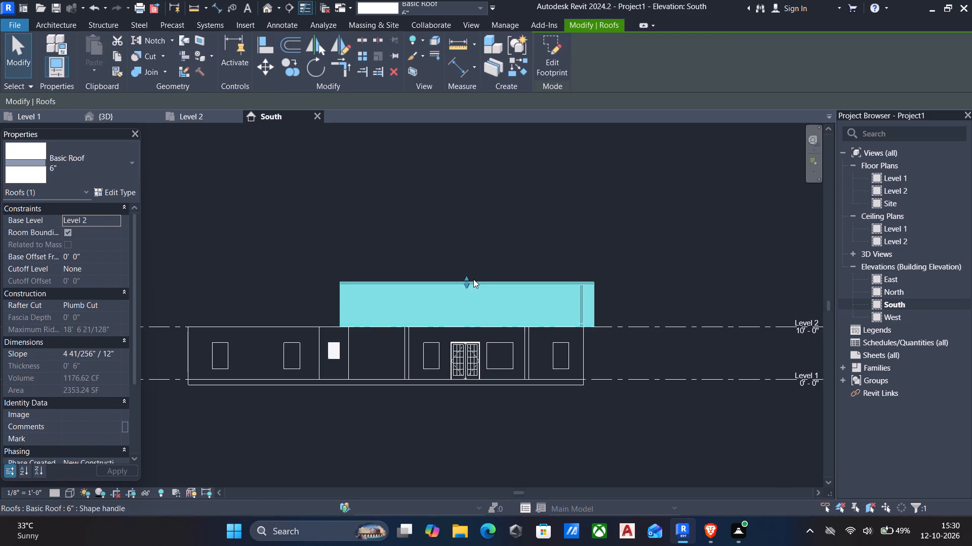
left_click_drag(468, 279, 467, 270)
key("Escape")
left_click(267, 8)
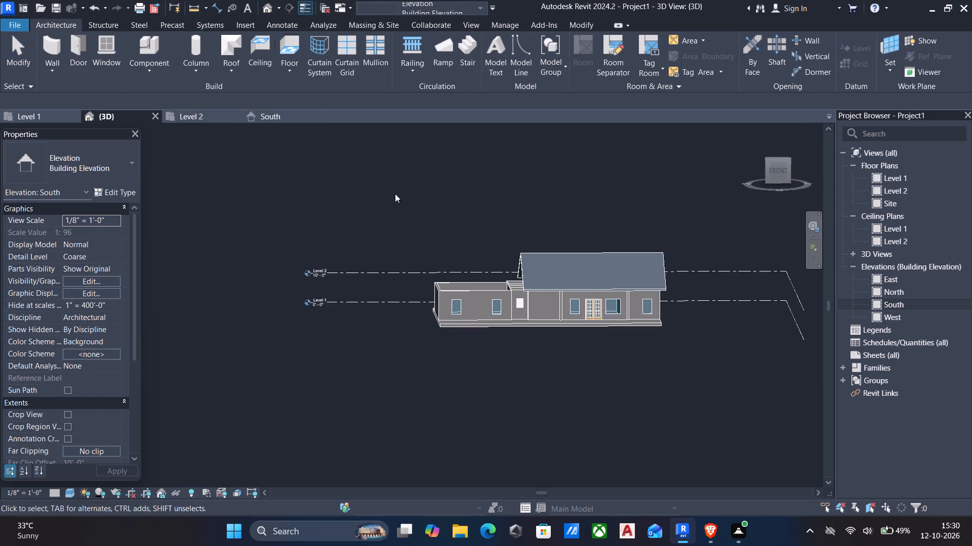
middle_click_drag(584, 301, 385, 259, "shift")
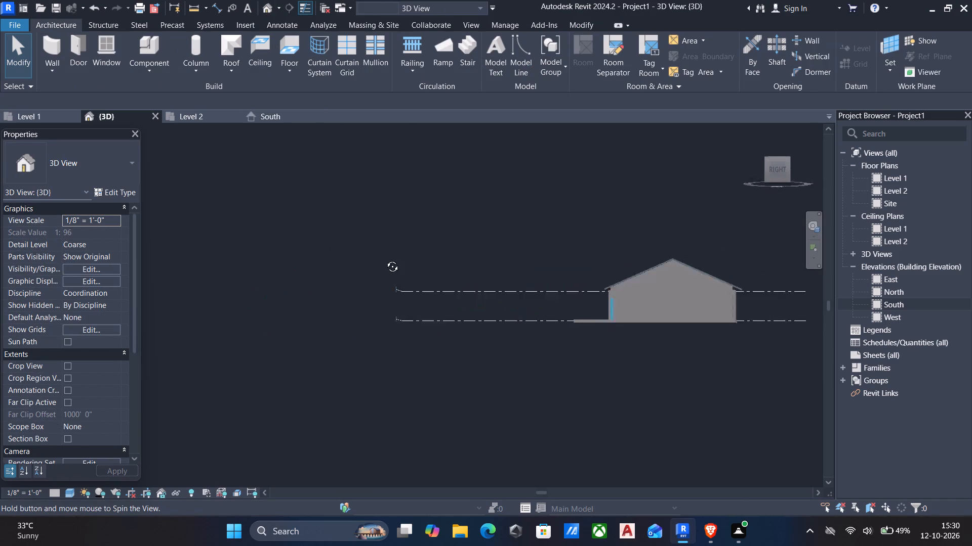
Attach the top of the rear 9" exterior wall, next to the east gable end, to the gable roof.
middle_click_drag(385, 259, 340, 193, "shift")
scroll(662, 293, "up", 3)
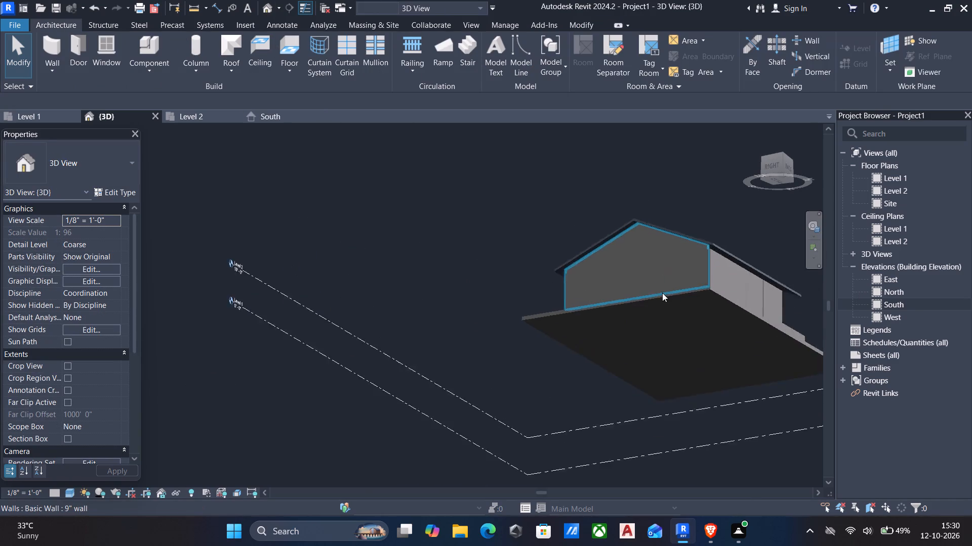
scroll(662, 293, "up", 2)
scroll(647, 297, "down", 1)
middle_click_drag(666, 319, 660, 326)
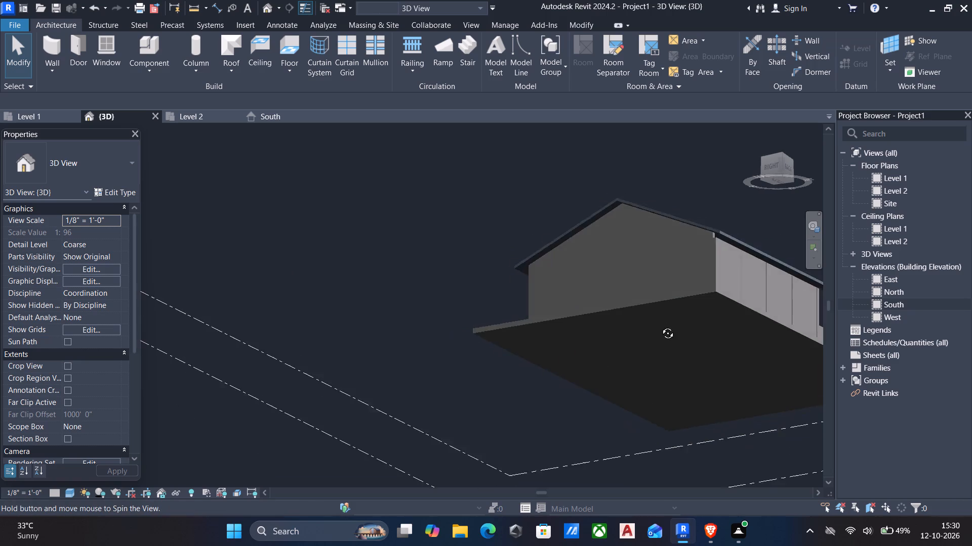
middle_click_drag(660, 326, 674, 322)
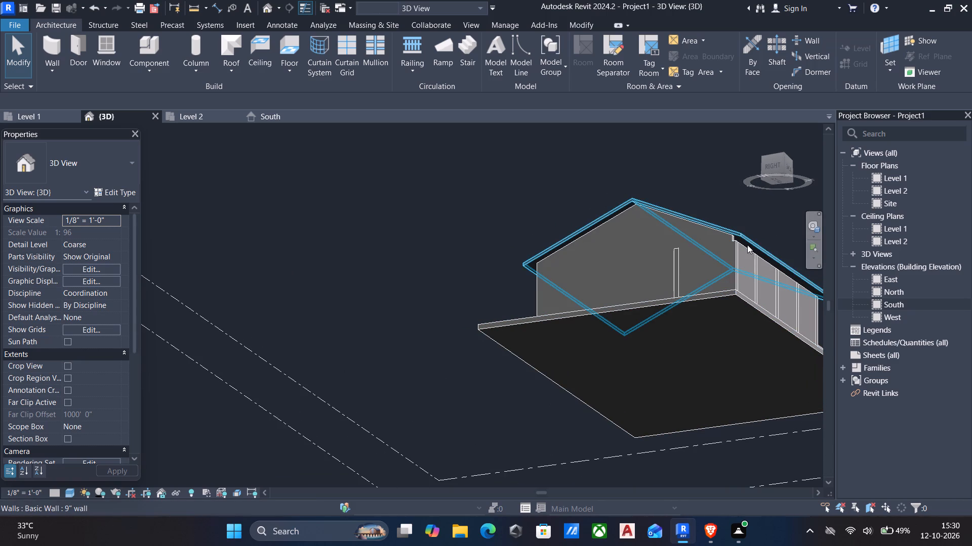
left_click(741, 252)
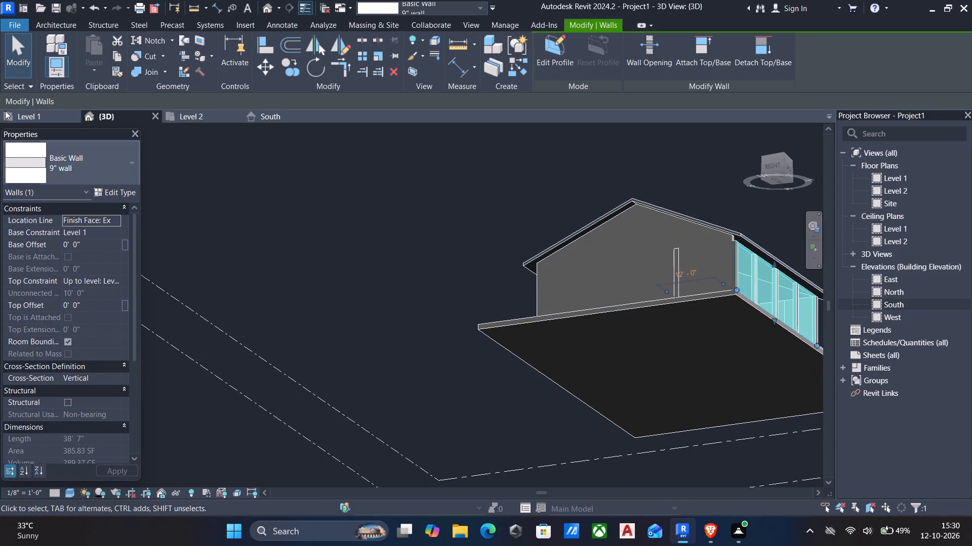
left_click(700, 49)
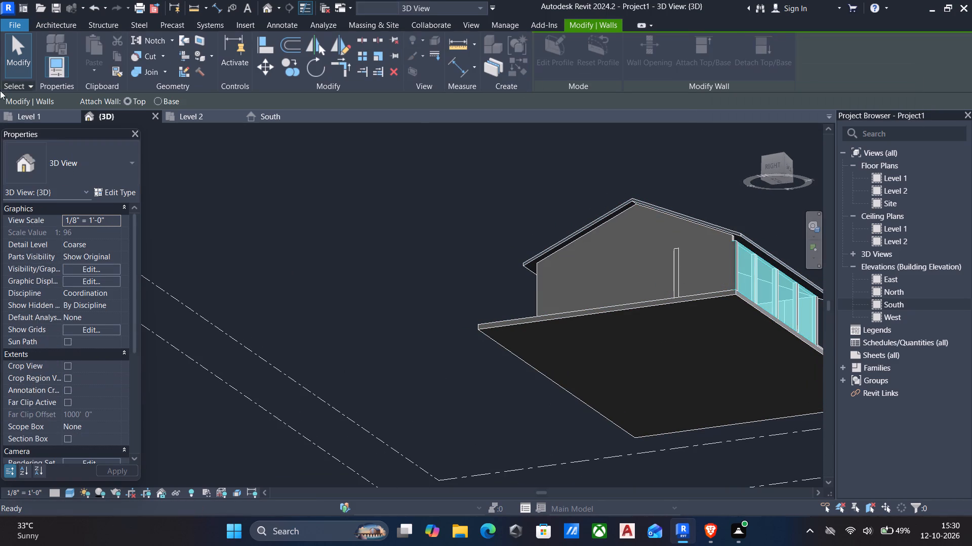
left_click(766, 255)
scroll(623, 298, "down", 3)
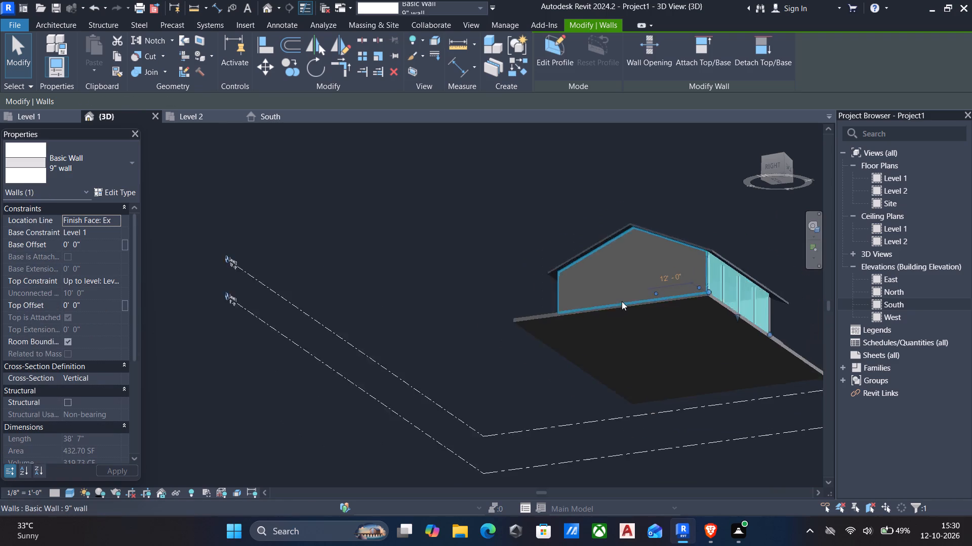
scroll(622, 301, "down", 2)
key("Escape")
Examine the gable roof and the walls below it in 3D from the rear, west and front sides.
middle_click_drag(679, 298, 512, 376, "shift")
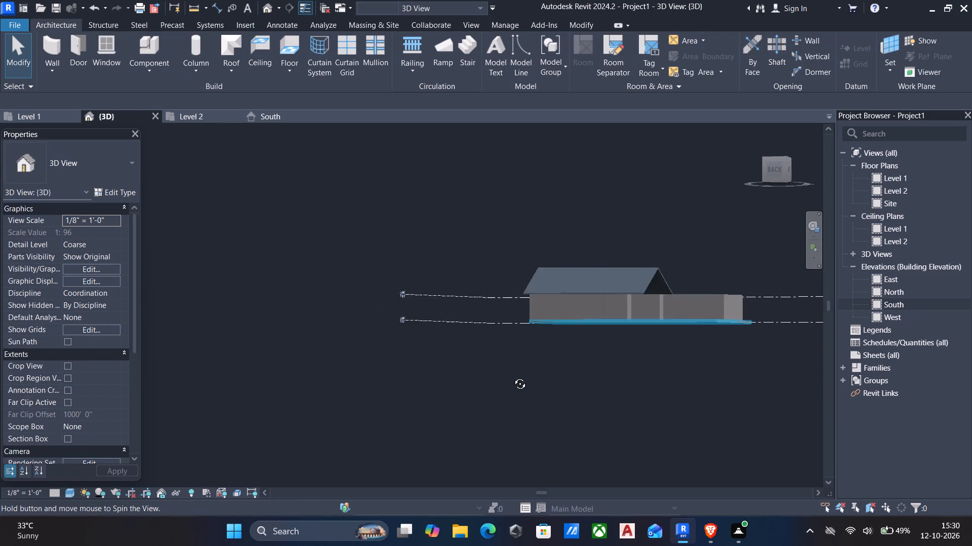
middle_click_drag(512, 376, 609, 413, "shift")
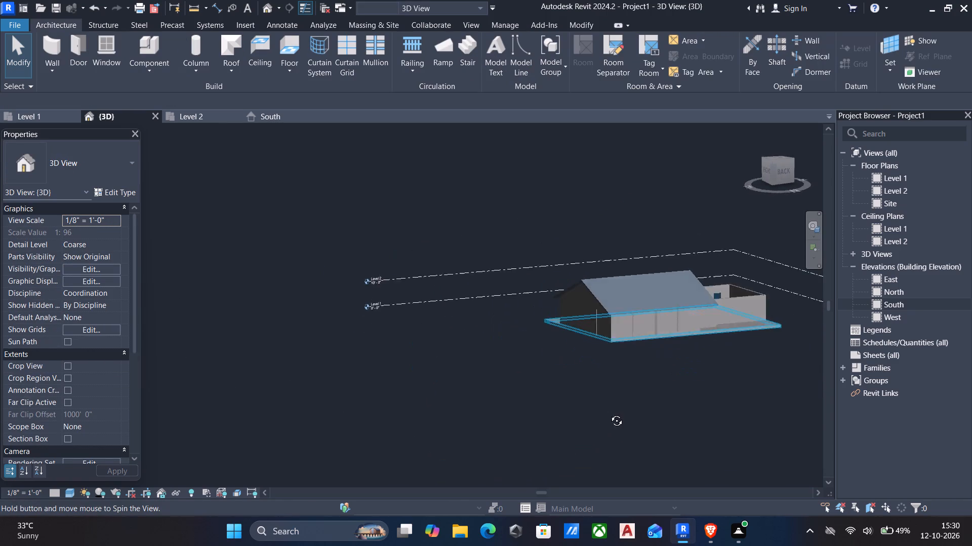
middle_click_drag(609, 413, 467, 422, "shift")
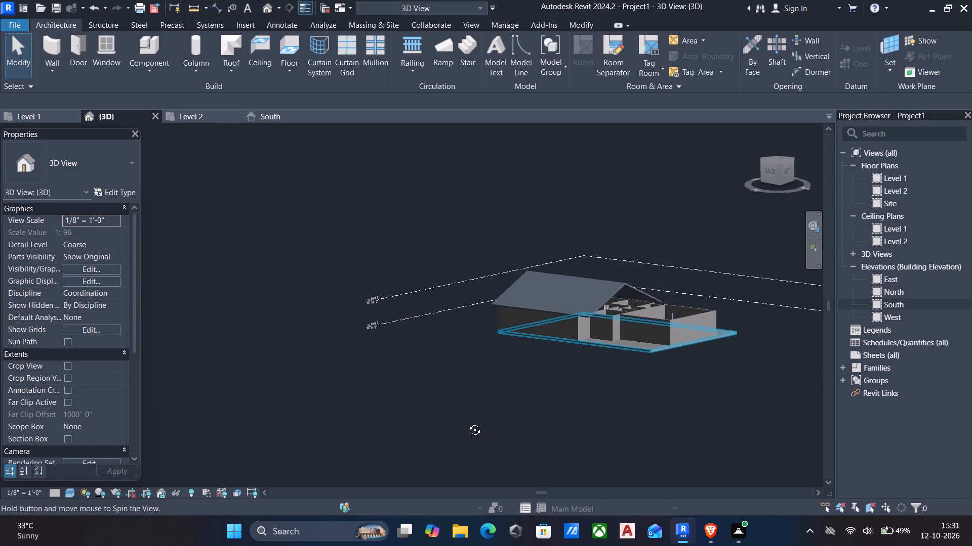
middle_click_drag(467, 422, 237, 403, "shift")
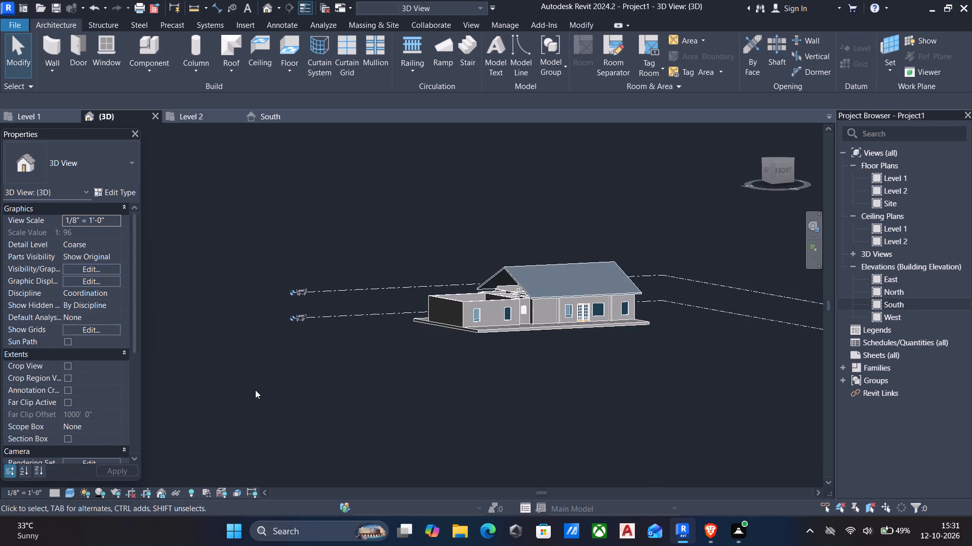
scroll(462, 355, "up", 5)
scroll(618, 426, "down", 4)
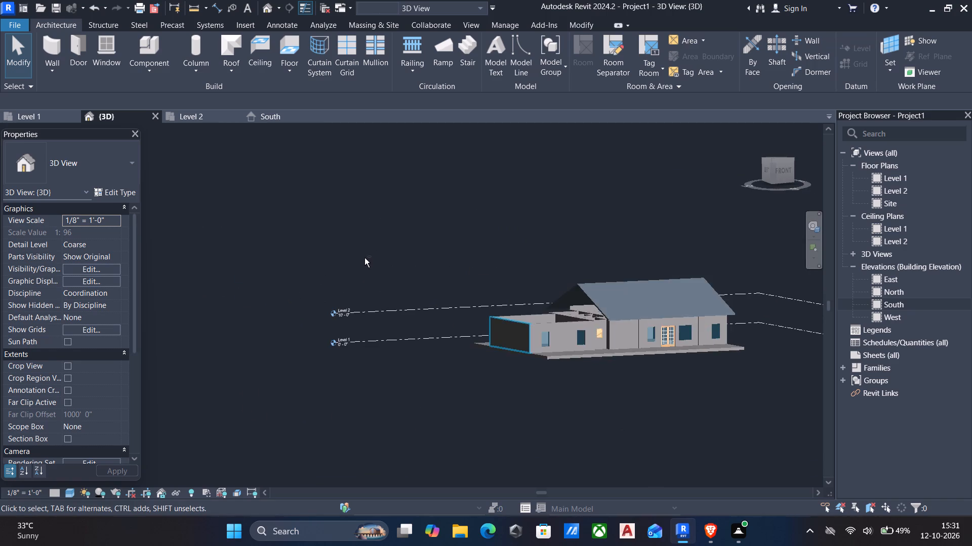
middle_click_drag(364, 258, 416, 319, "shift")
scroll(637, 329, "up", 4)
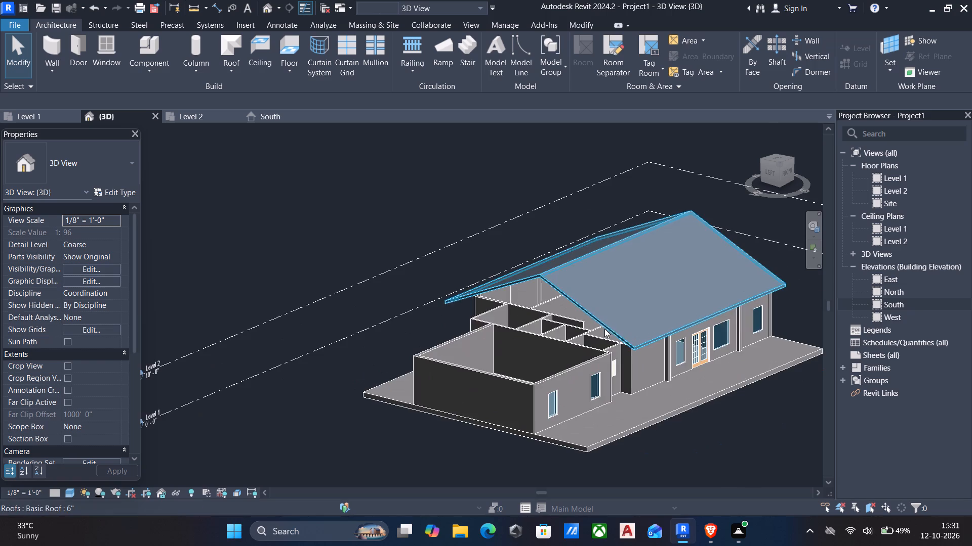
scroll(604, 348, "up", 4)
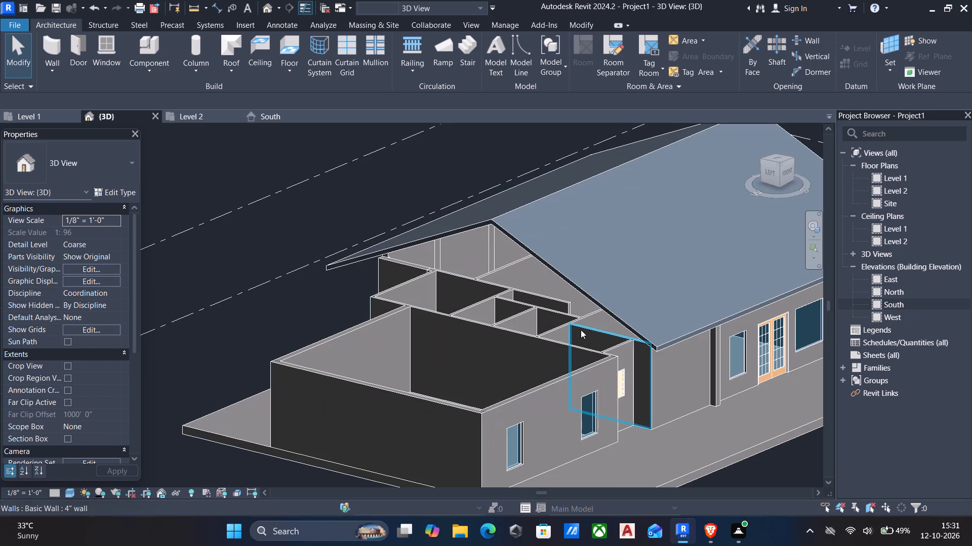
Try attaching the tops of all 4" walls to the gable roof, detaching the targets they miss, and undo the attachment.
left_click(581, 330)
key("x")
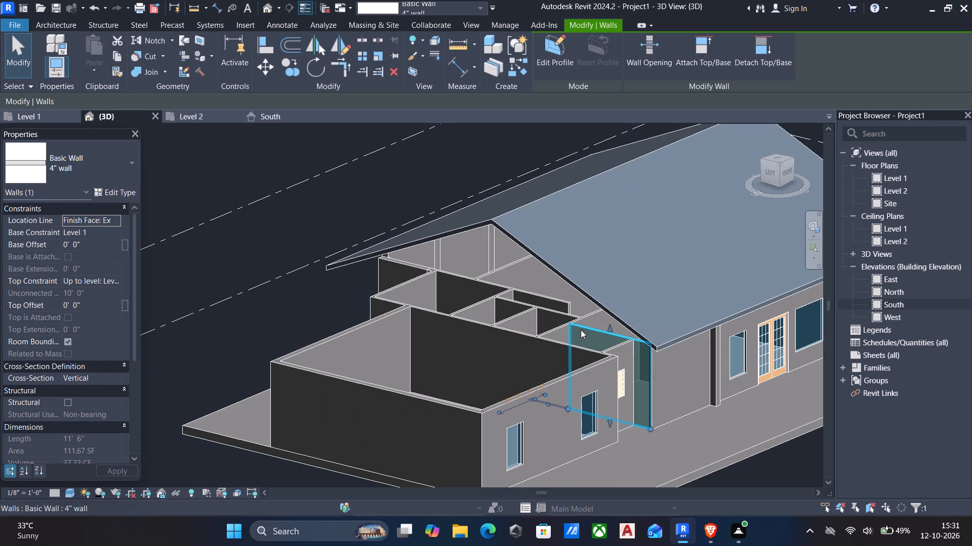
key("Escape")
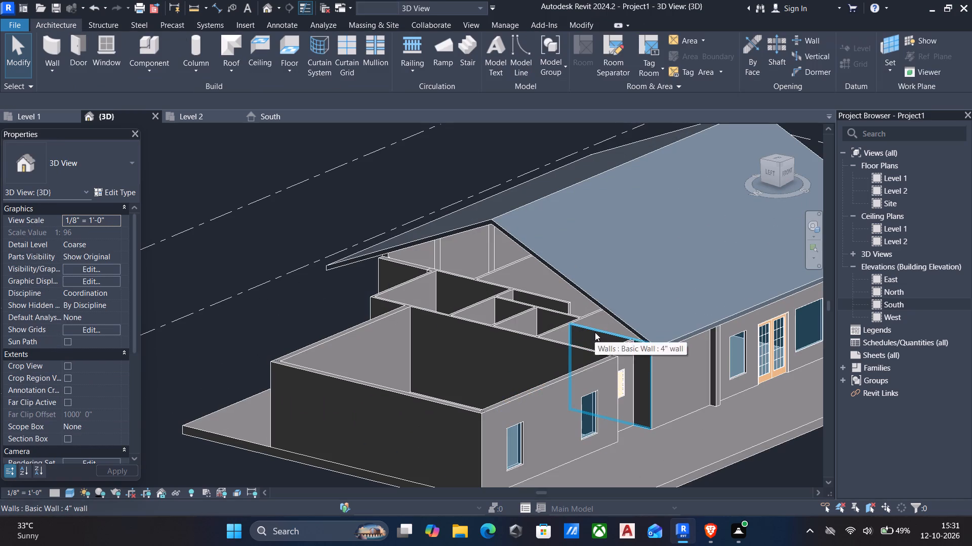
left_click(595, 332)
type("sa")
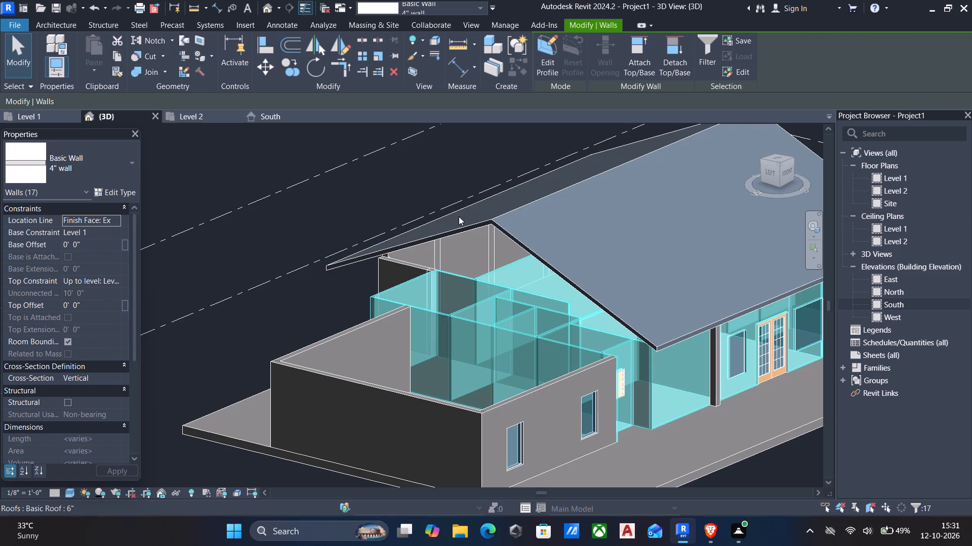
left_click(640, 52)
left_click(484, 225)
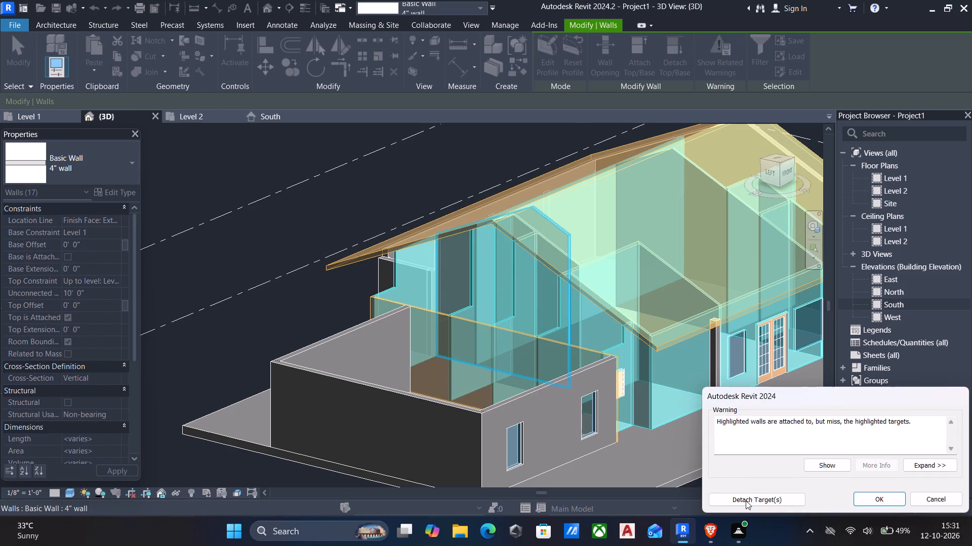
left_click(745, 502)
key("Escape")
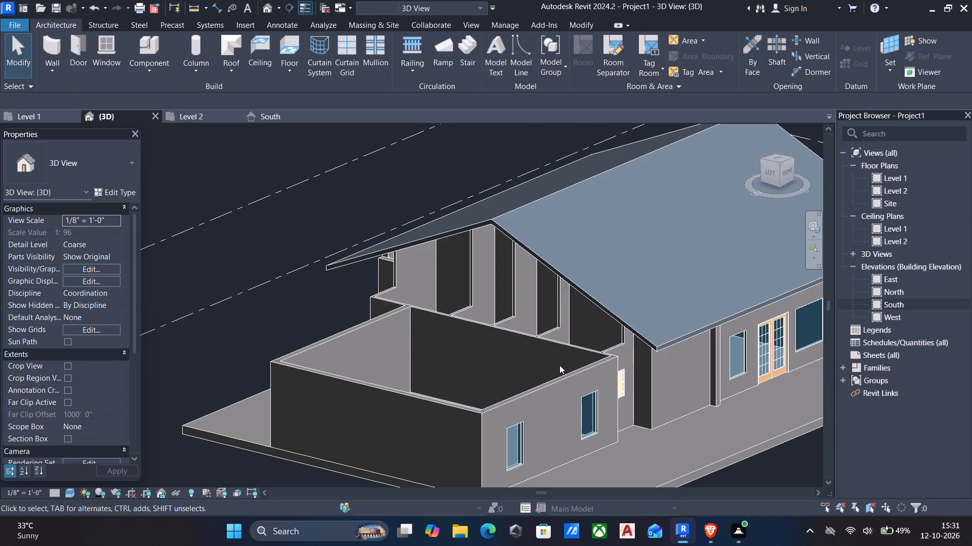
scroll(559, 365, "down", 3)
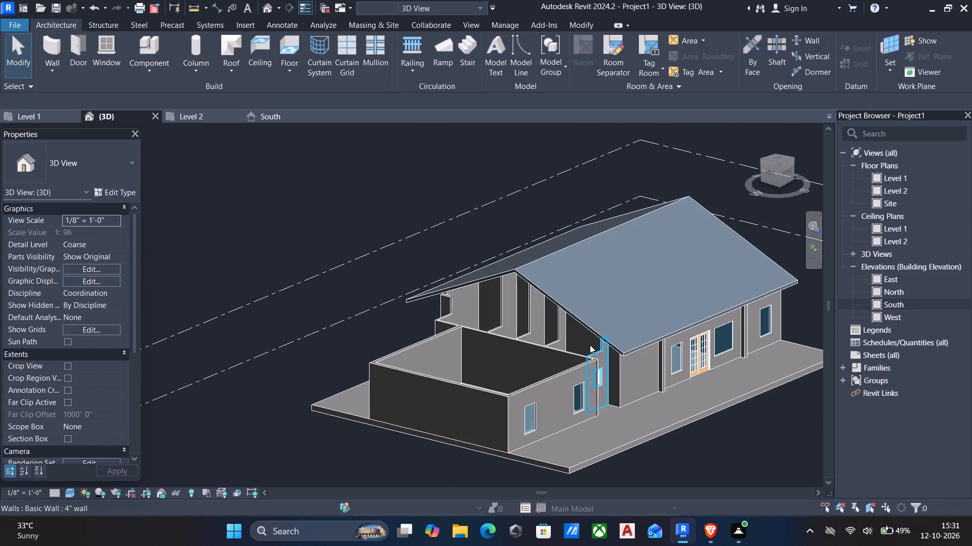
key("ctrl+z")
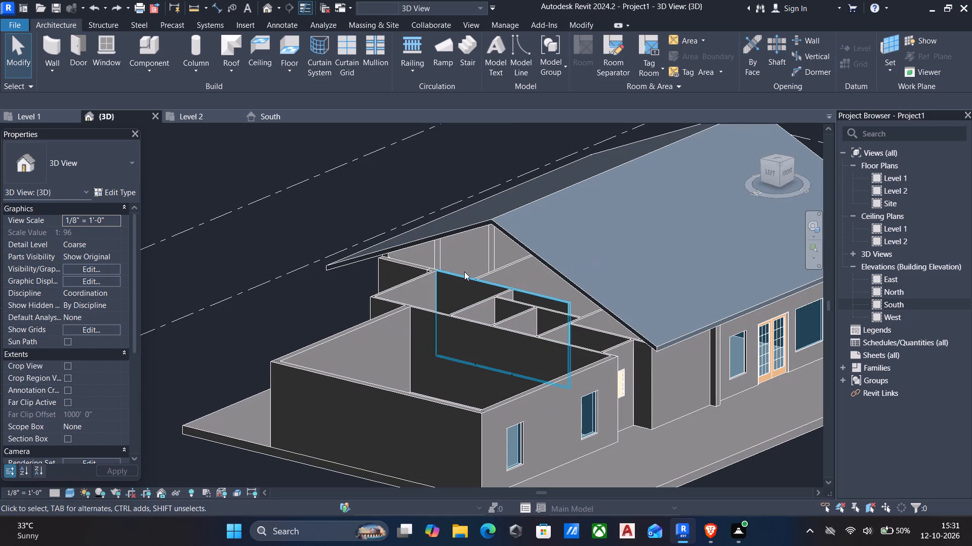
Attach the top of the short 9" wall at the rear of the roof's west end to the gable roof.
left_click(416, 266)
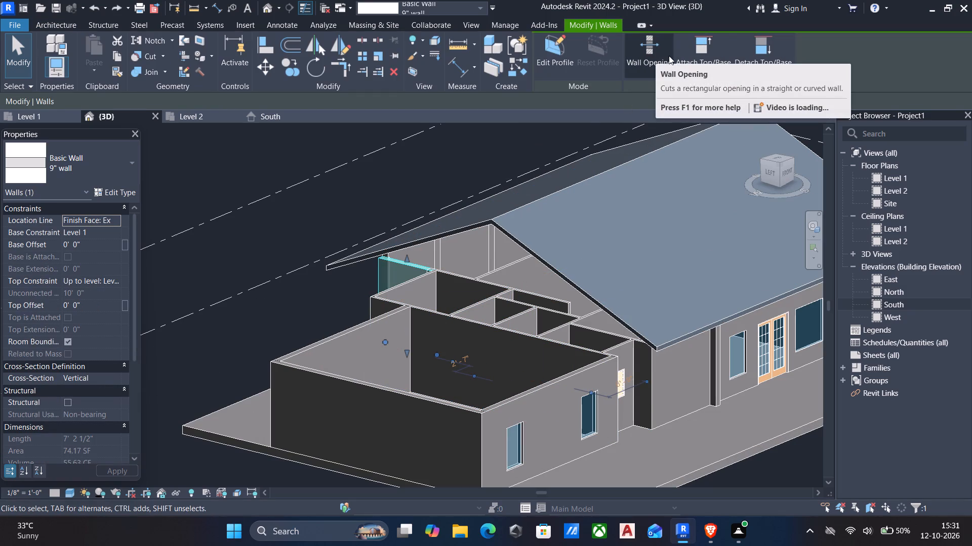
left_click(699, 58)
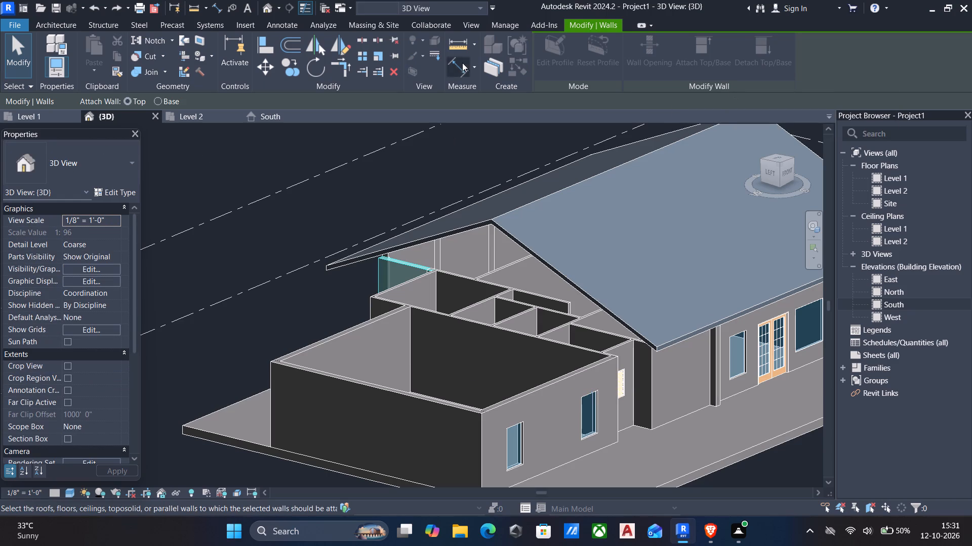
left_click(484, 222)
key("Escape")
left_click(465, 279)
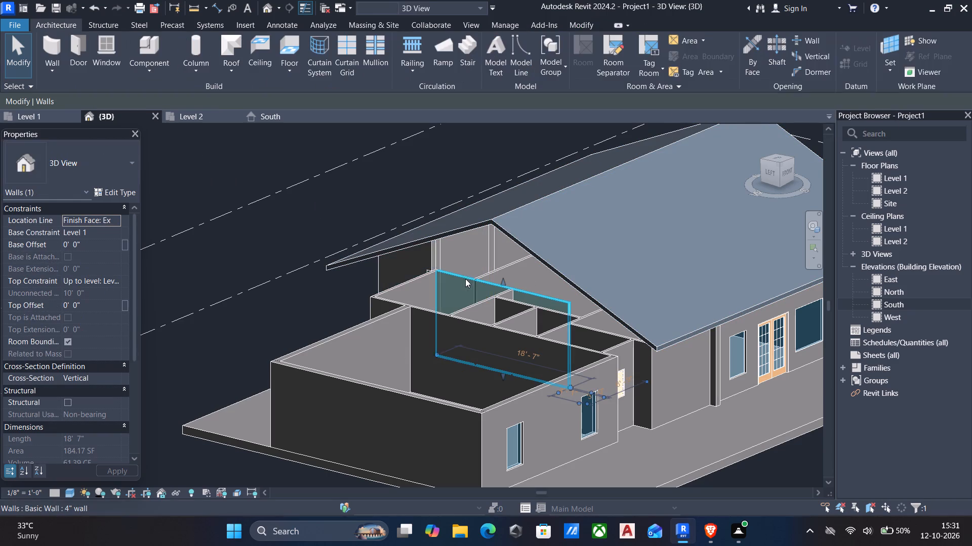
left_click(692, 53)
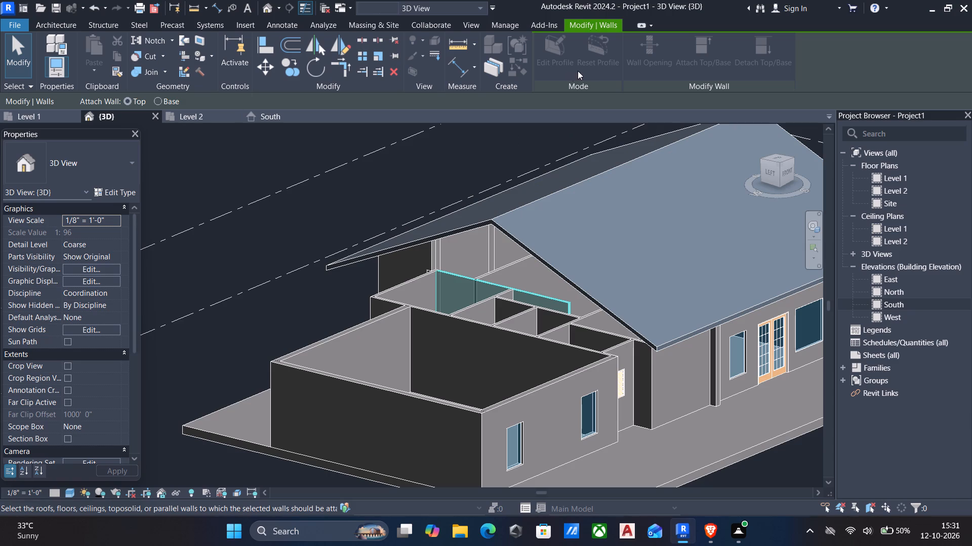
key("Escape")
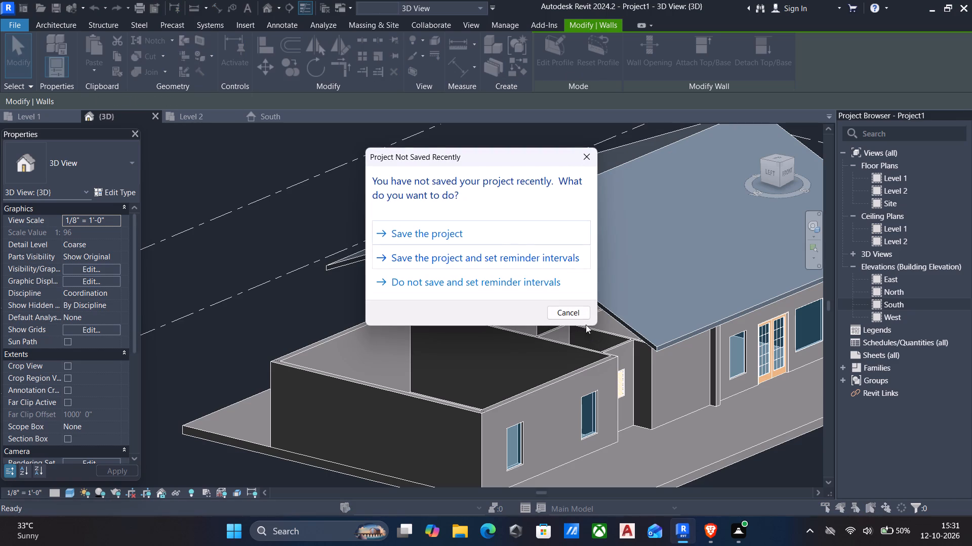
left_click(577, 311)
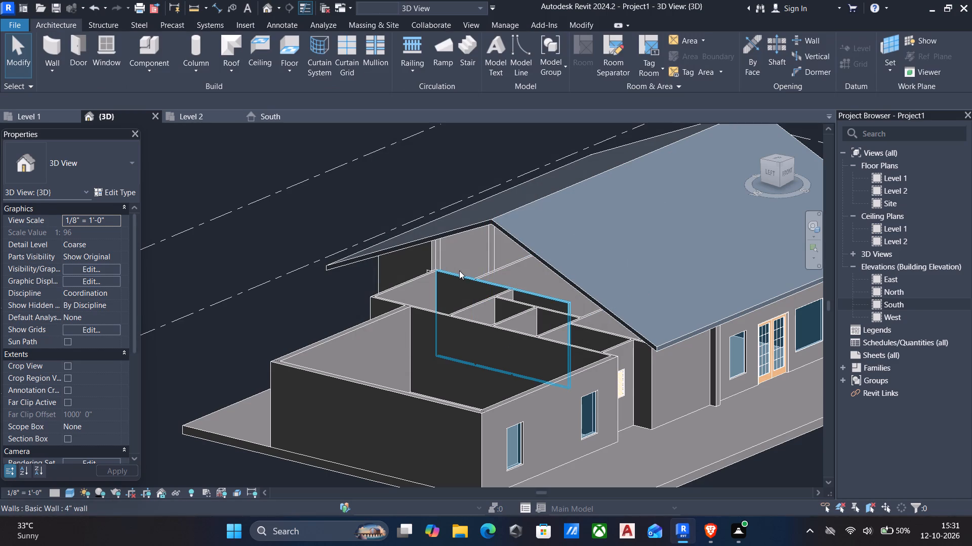
Attach the top of the 4" interior wall beneath the west gable peak to the gable roof.
left_click(459, 278)
left_click(694, 67)
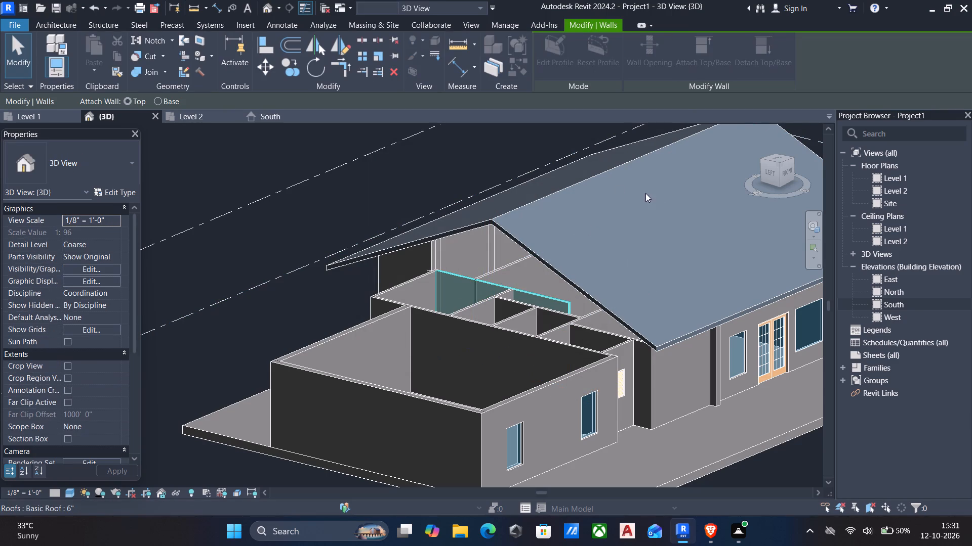
left_click(535, 246)
key("Escape")
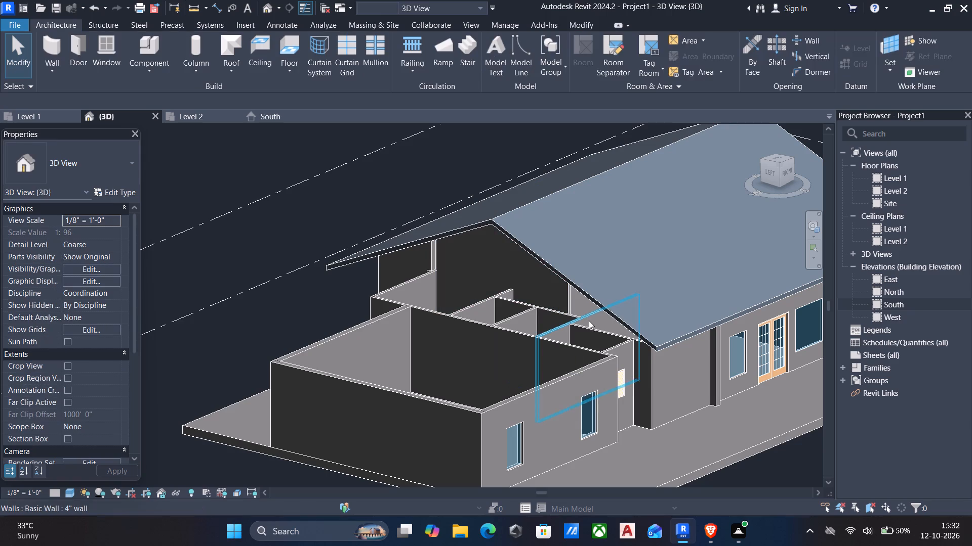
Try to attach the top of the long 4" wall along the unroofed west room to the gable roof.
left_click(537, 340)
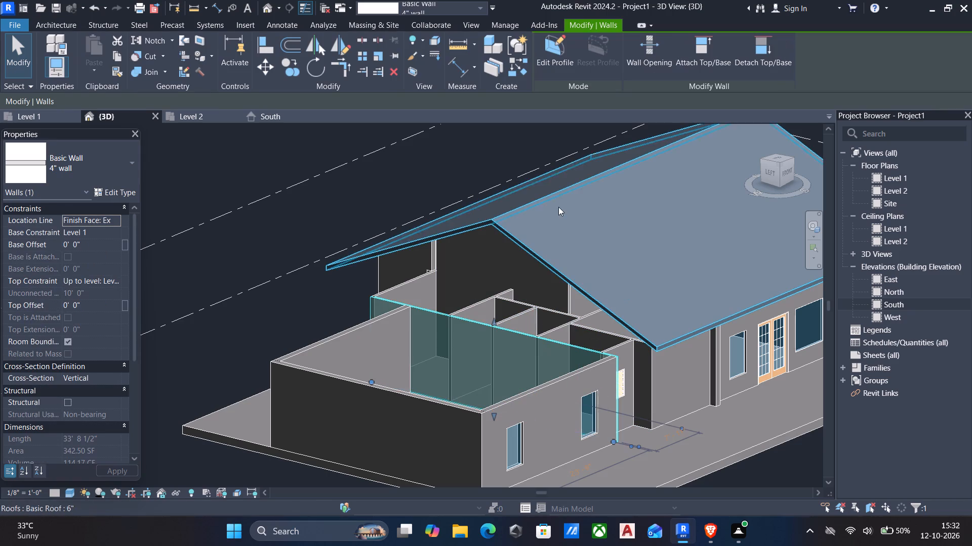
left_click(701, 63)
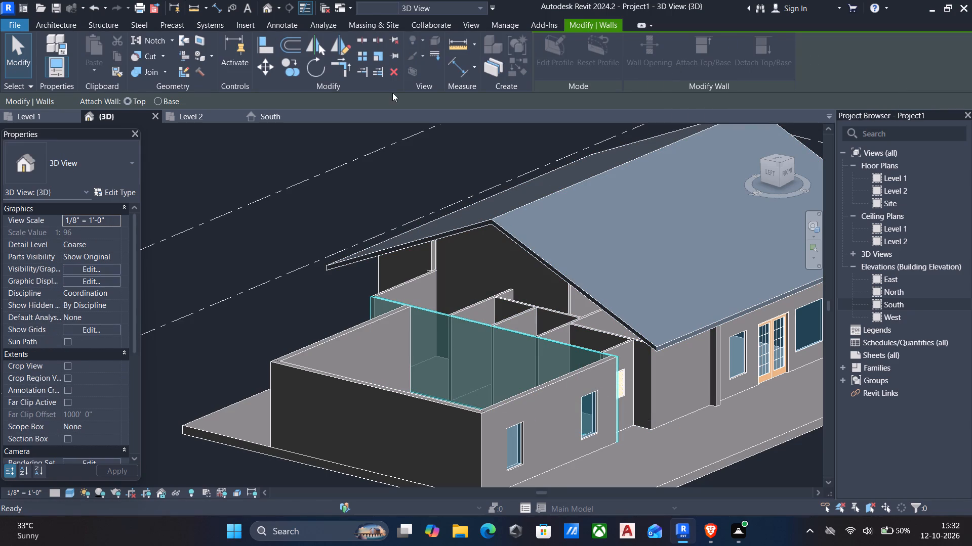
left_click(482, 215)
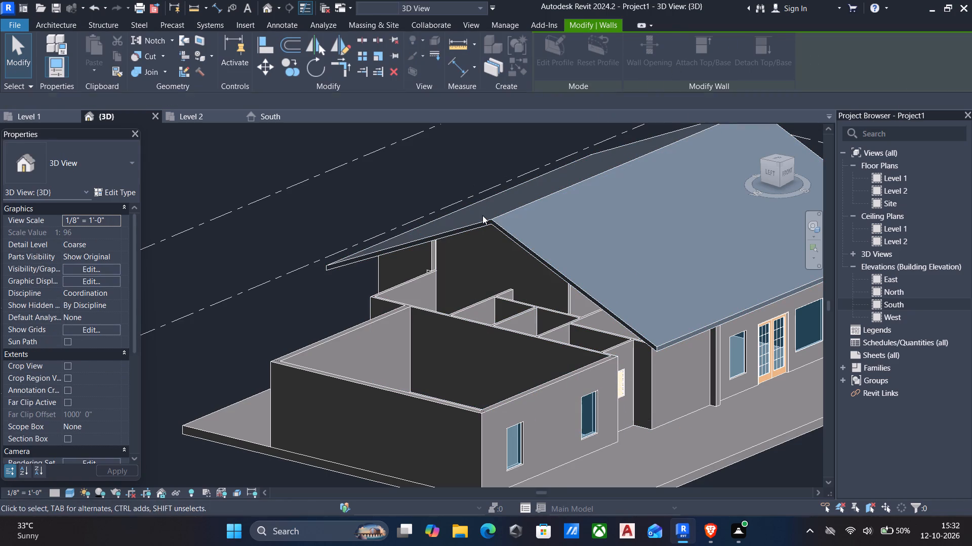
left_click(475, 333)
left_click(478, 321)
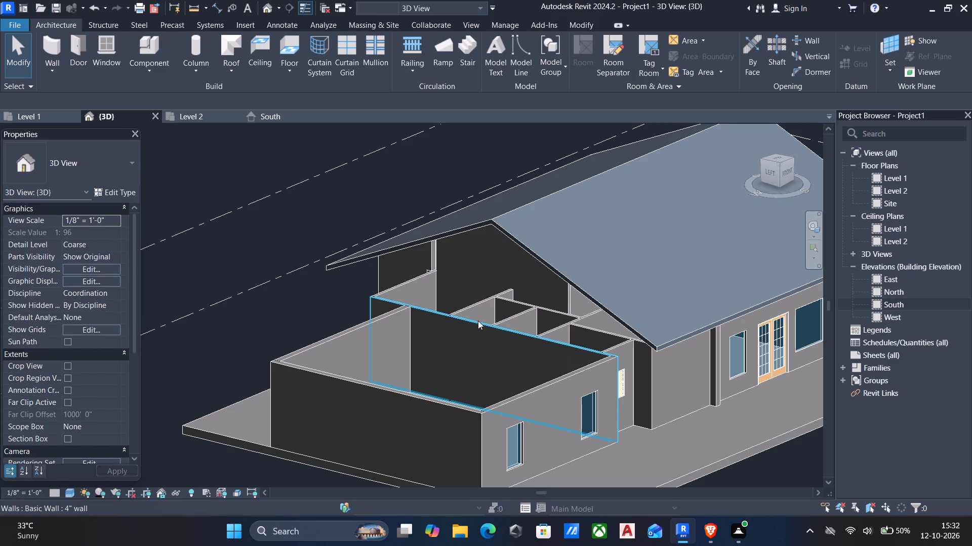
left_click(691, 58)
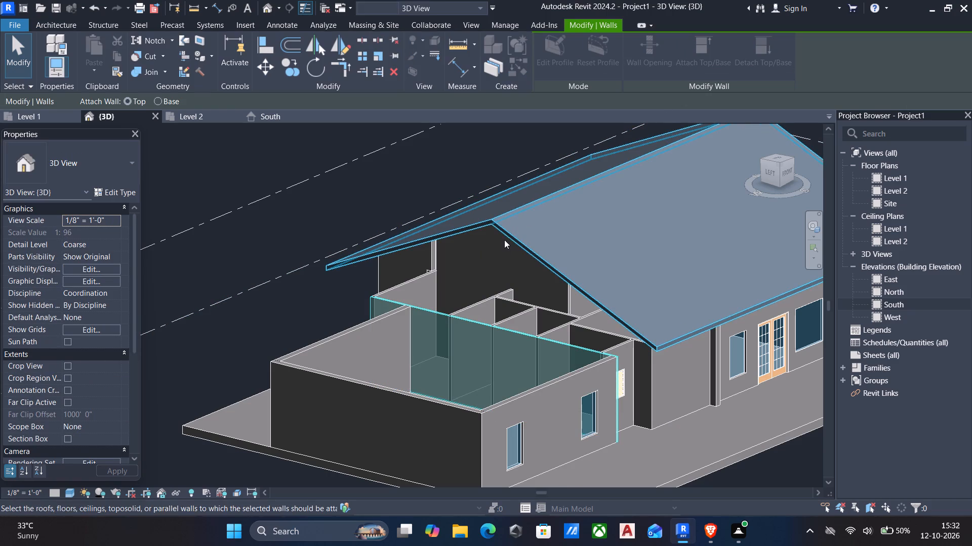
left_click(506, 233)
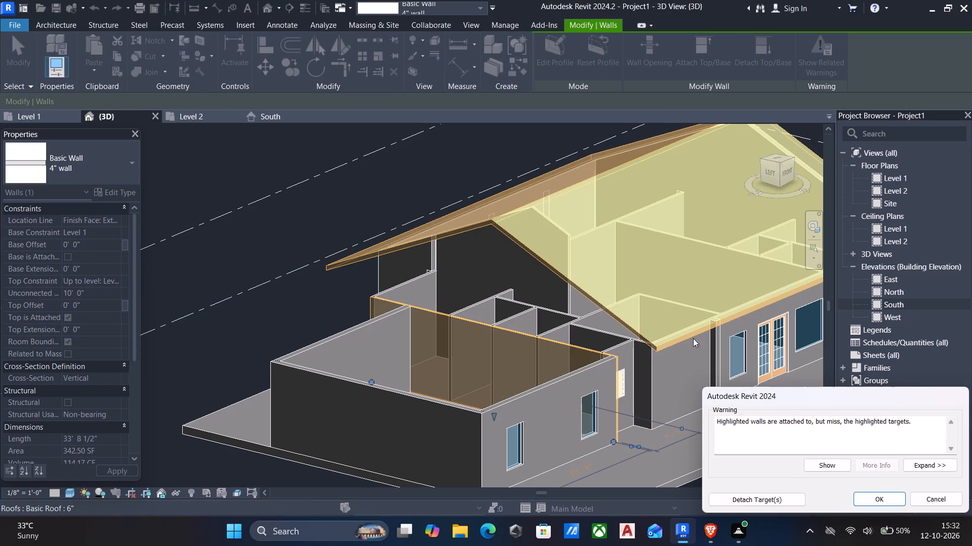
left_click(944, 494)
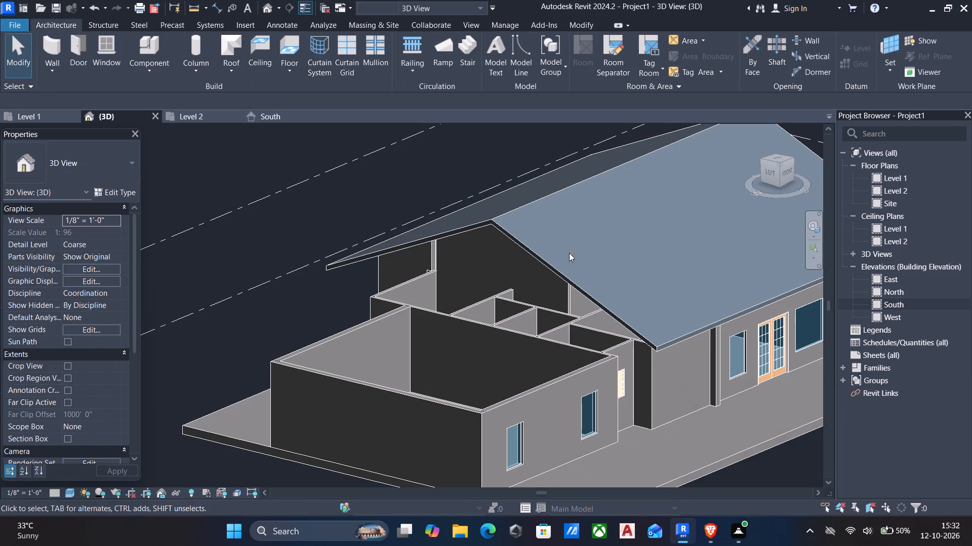
Examine how the walls meet the gable roof from the west, front and east sides of the house.
scroll(597, 361, "down", 4)
middle_click_drag(576, 357, 660, 328, "shift")
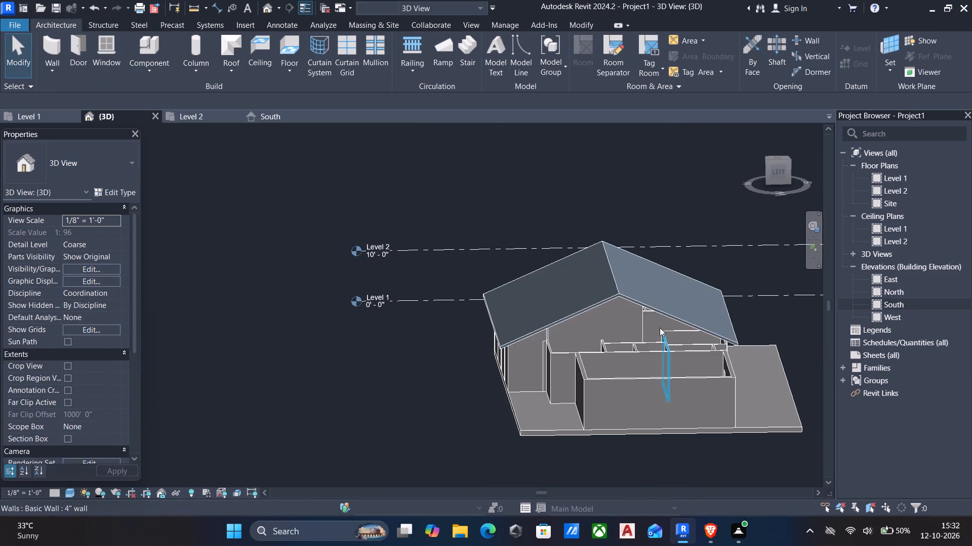
scroll(652, 356, "up", 3)
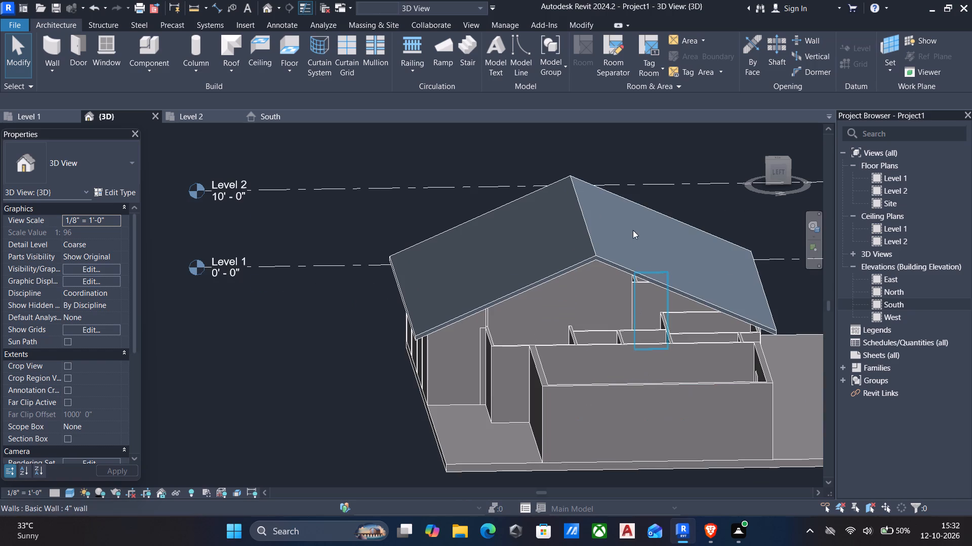
scroll(602, 335, "down", 4)
middle_click_drag(605, 347, 482, 375, "shift")
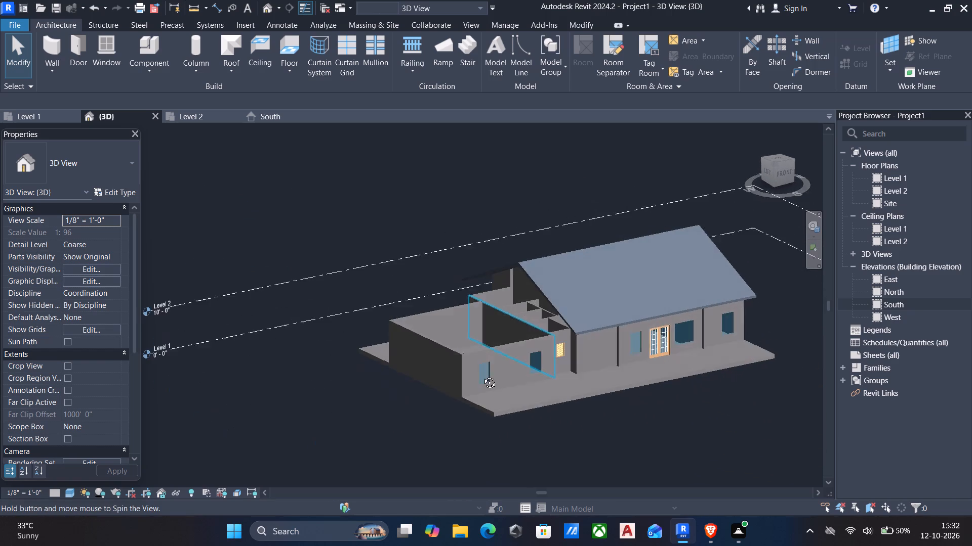
middle_click_drag(482, 375, 580, 388, "shift")
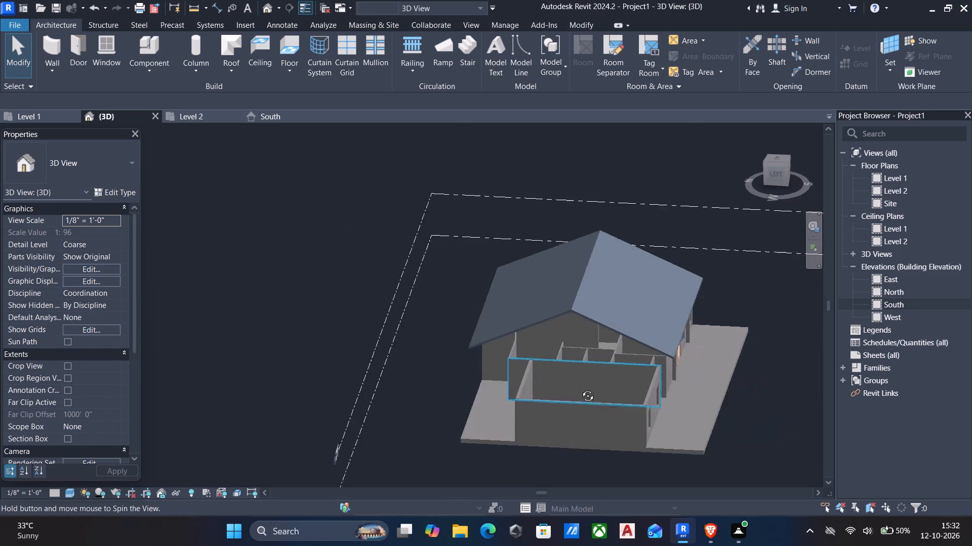
middle_click_drag(580, 388, 547, 362, "shift")
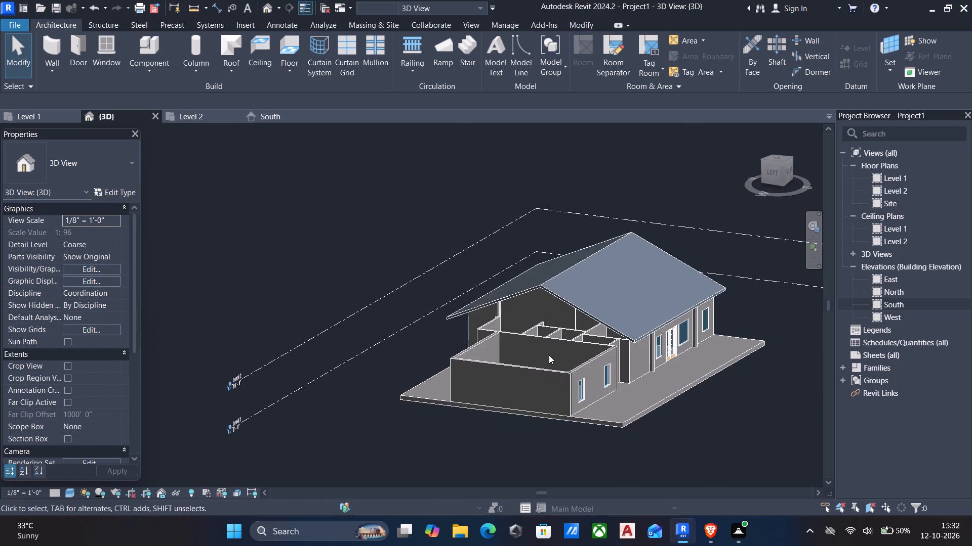
scroll(629, 335, "up", 5)
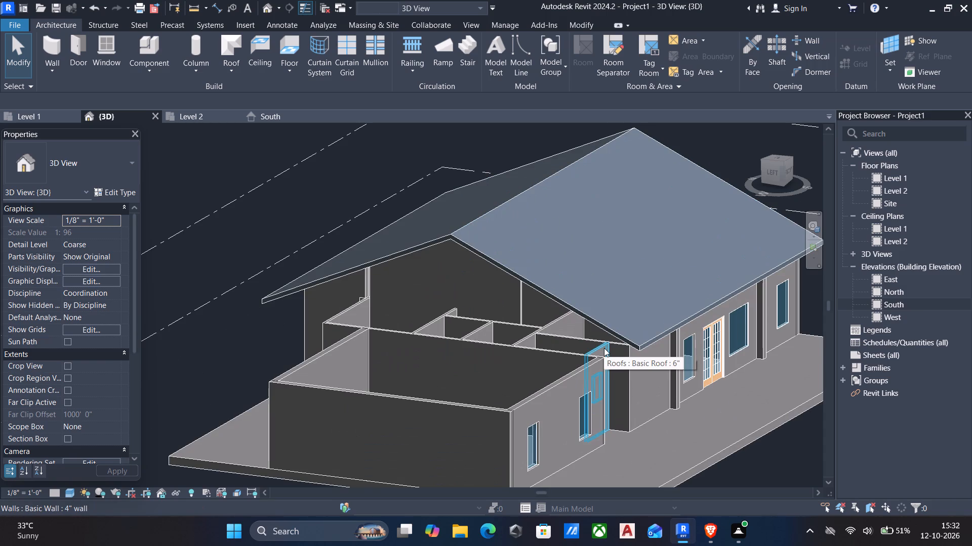
scroll(499, 309, "down", 4)
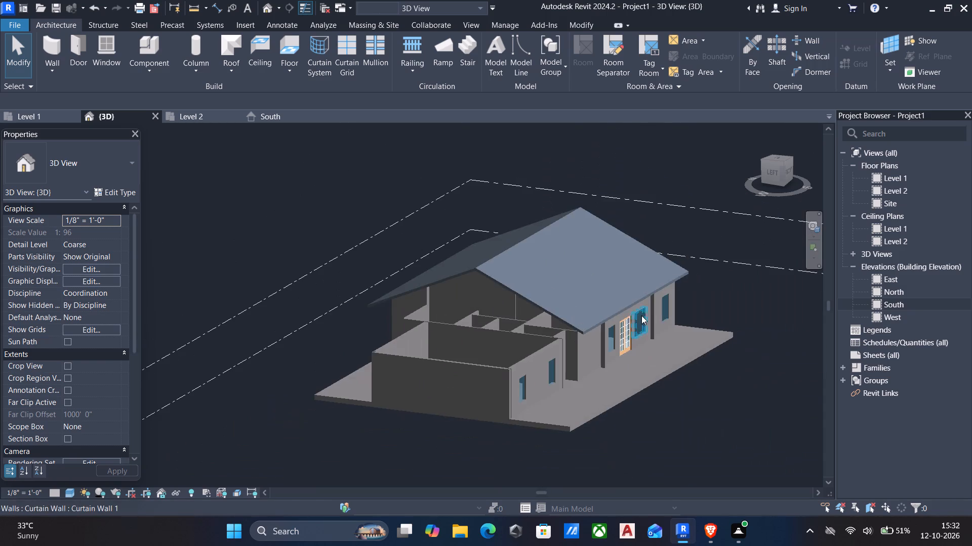
middle_click_drag(641, 315, 587, 324)
middle_click_drag(635, 320, 452, 247, "shift")
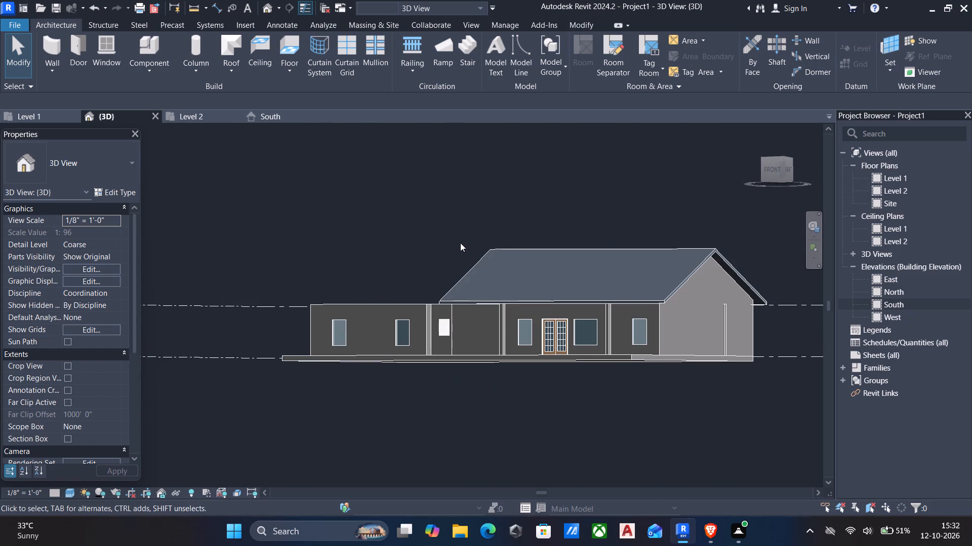
middle_click_drag(538, 286, 441, 318, "shift")
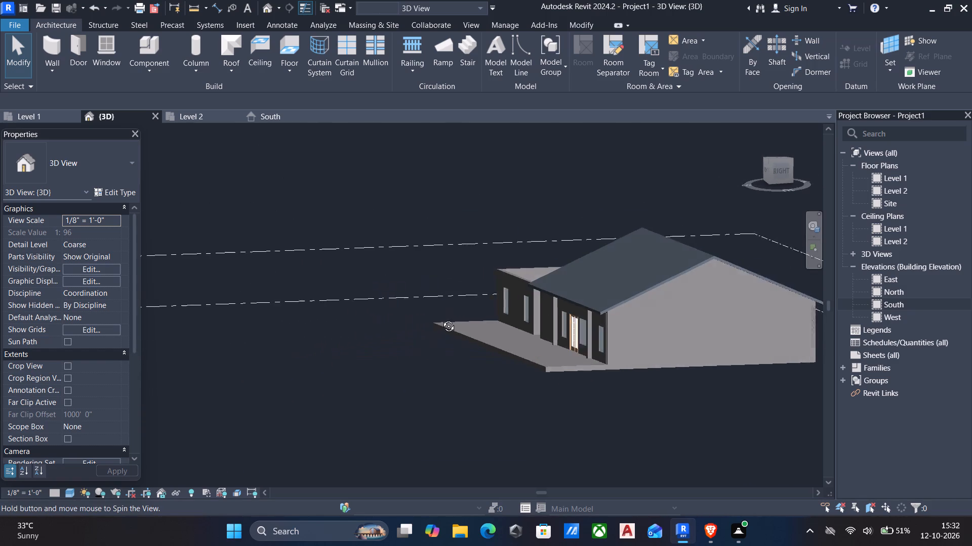
middle_click_drag(441, 318, 435, 321, "shift")
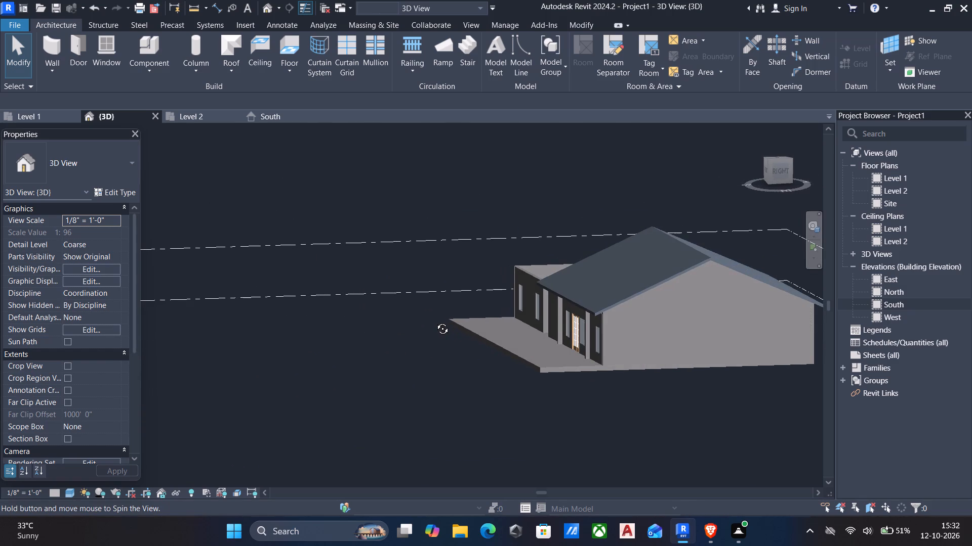
middle_click_drag(435, 321, 498, 306, "shift")
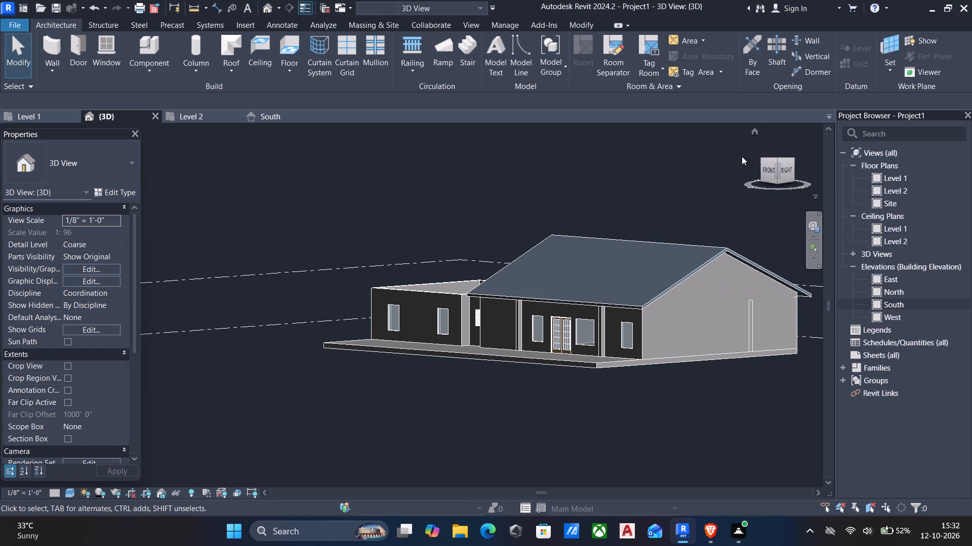
Start an in-place component in the Generic Models category, keeping the name Generic Models 1.
left_click(150, 77)
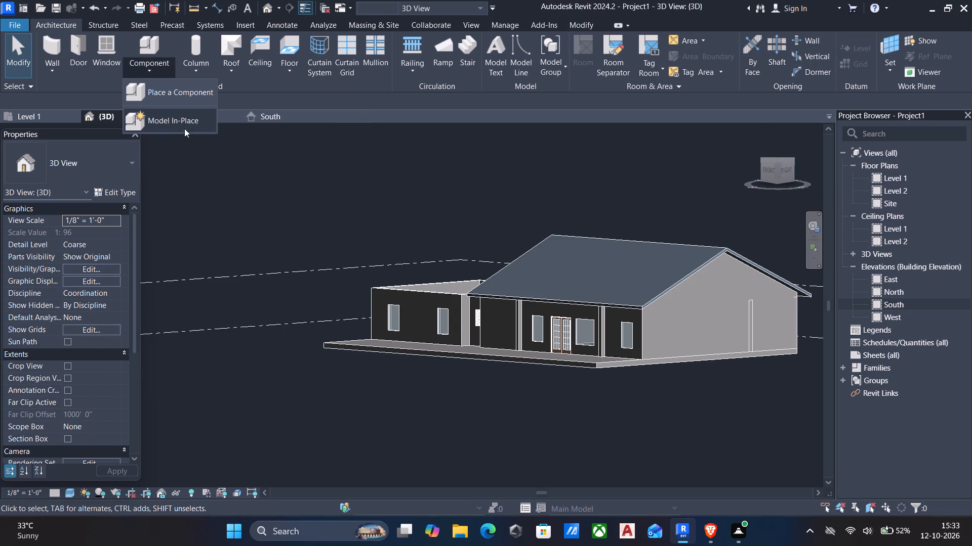
left_click(180, 124)
scroll(440, 249, "down", 3)
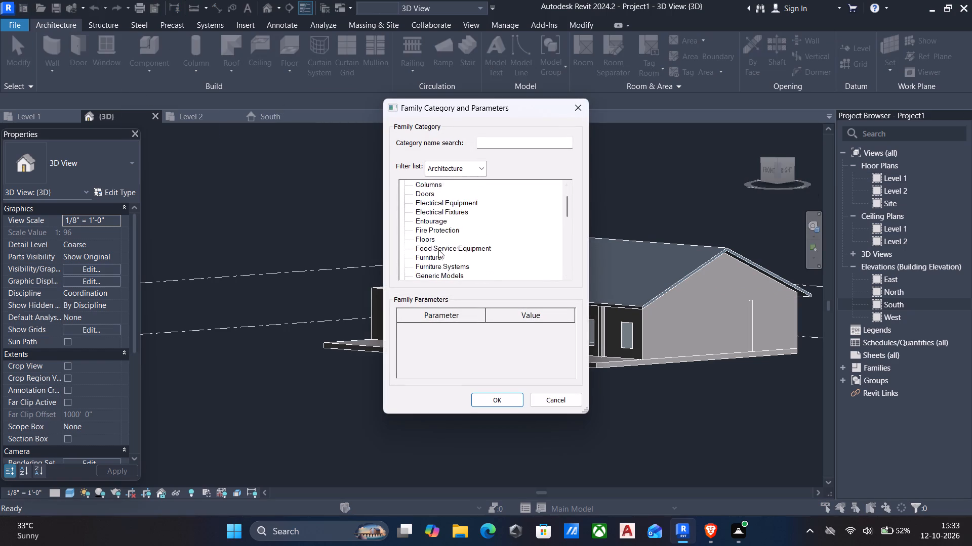
scroll(438, 250, "down", 5)
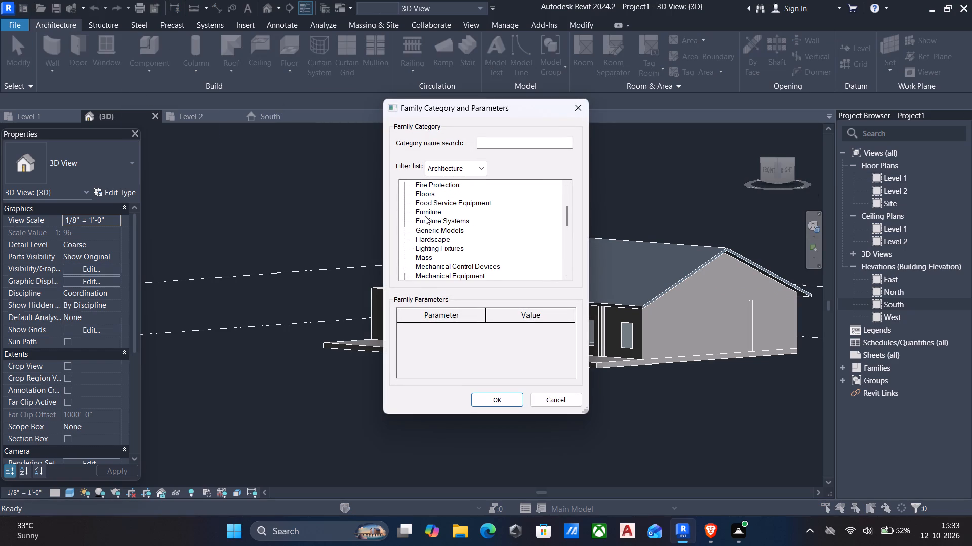
left_click(434, 232)
left_click(499, 401)
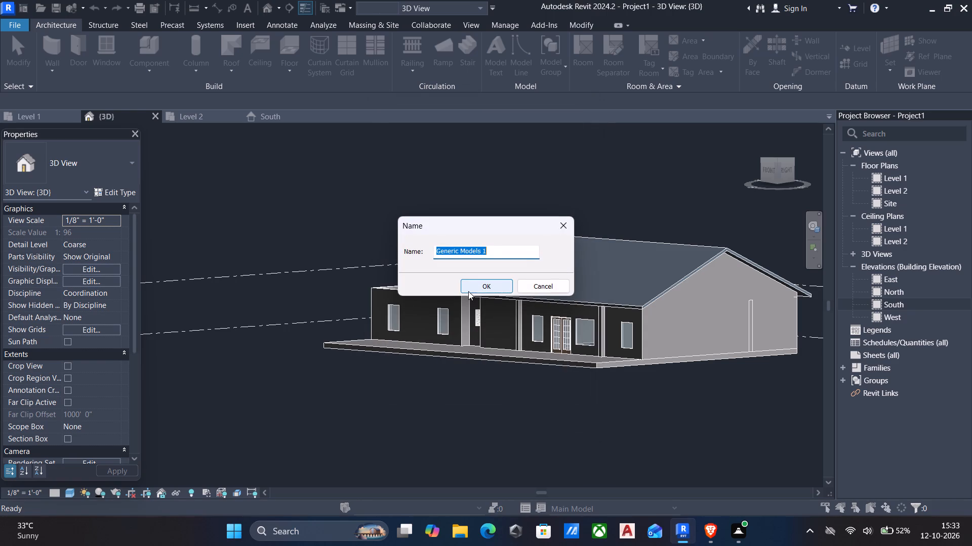
left_click(468, 291)
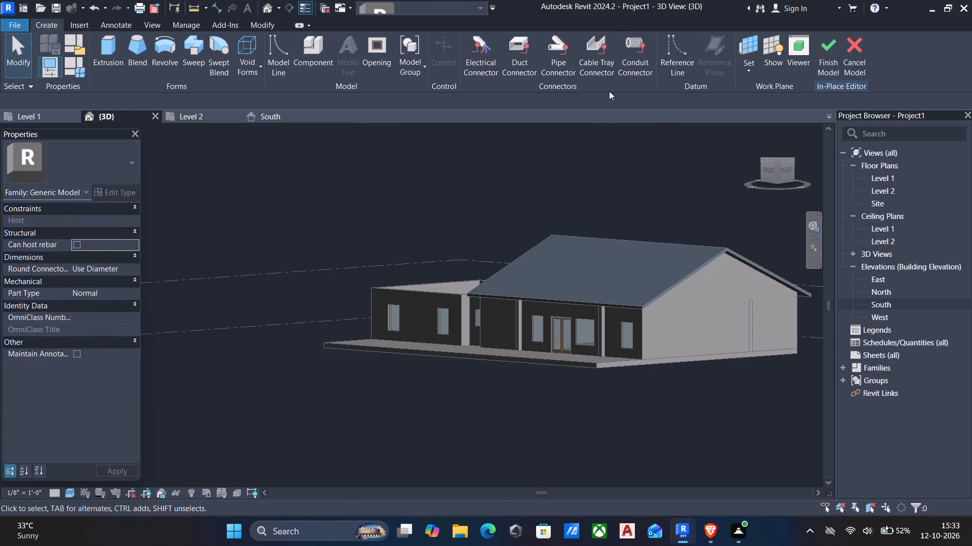
Start an extrusion and pick the outer face of the front 4" wall beneath the roof as its work plane.
left_click(749, 68)
left_click(110, 50)
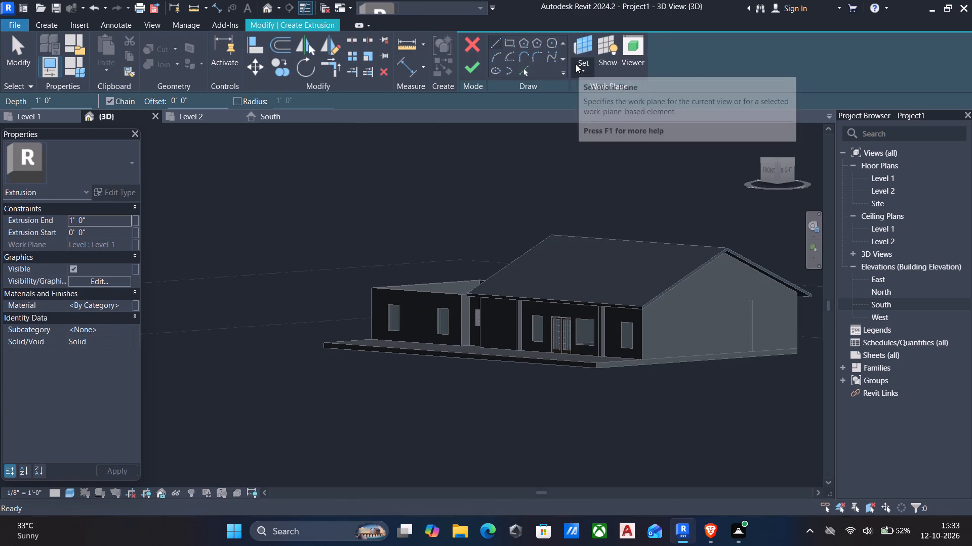
left_click(576, 64)
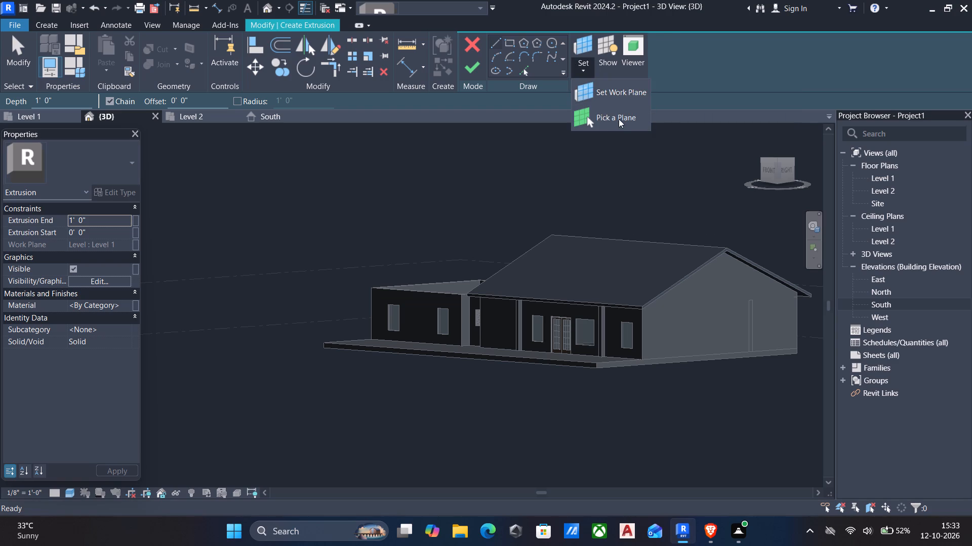
left_click(619, 119)
left_click(767, 172)
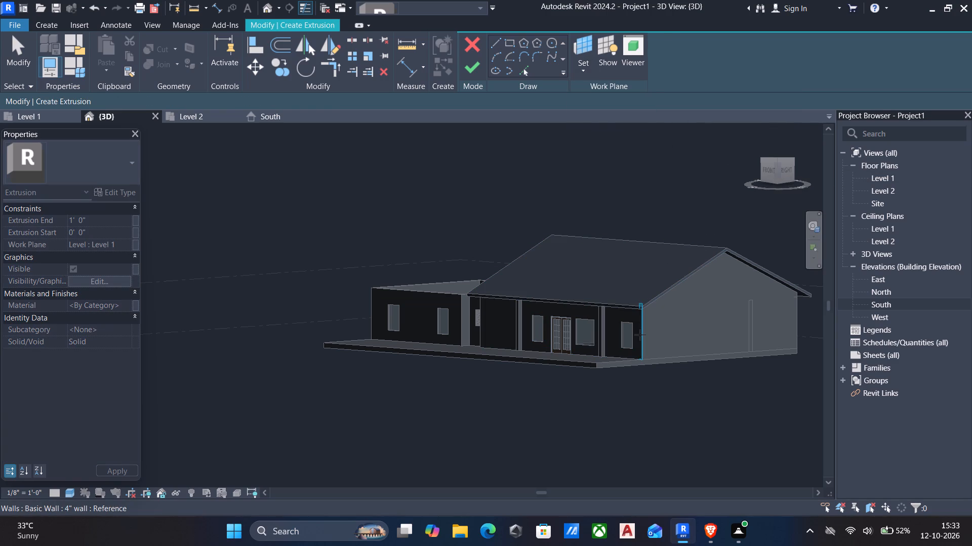
left_click(636, 352)
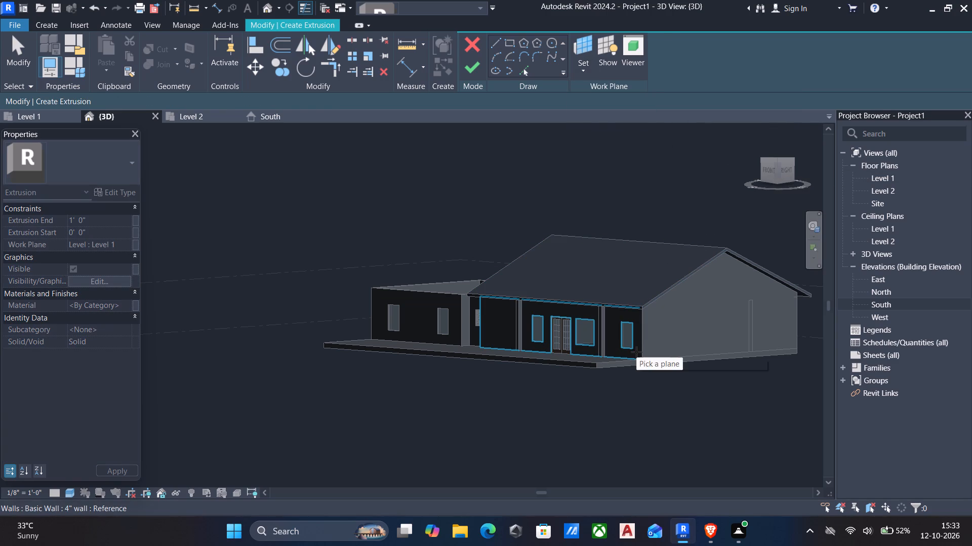
Sketch a rectangle about 44' 7" long and 1' high across the roofed front wall, just below the eave and above the openings.
left_click(768, 170)
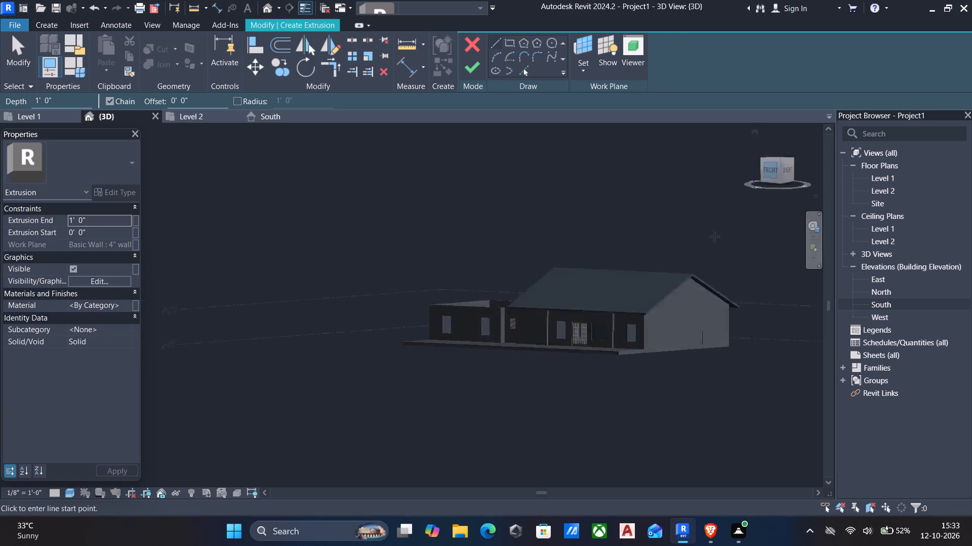
scroll(468, 341, "up", 6)
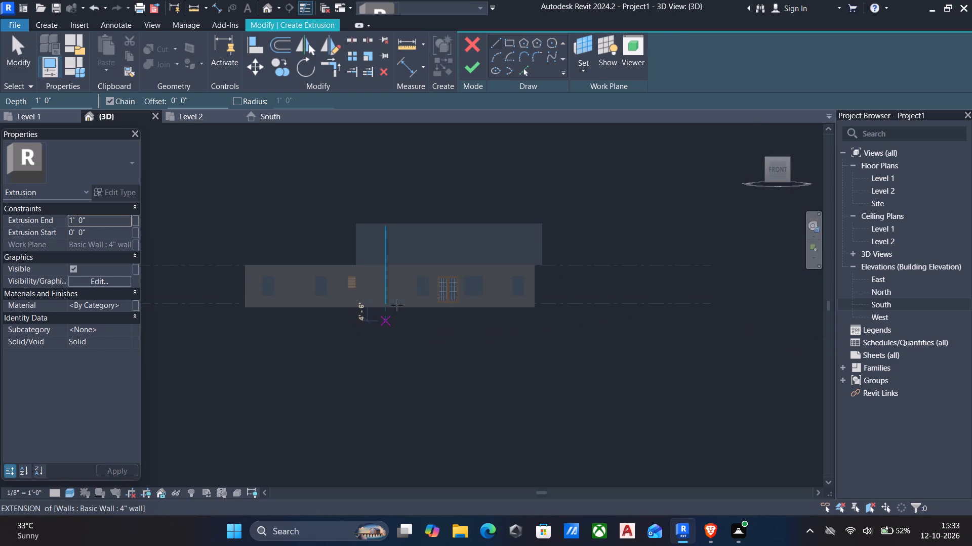
scroll(406, 291, "up", 4)
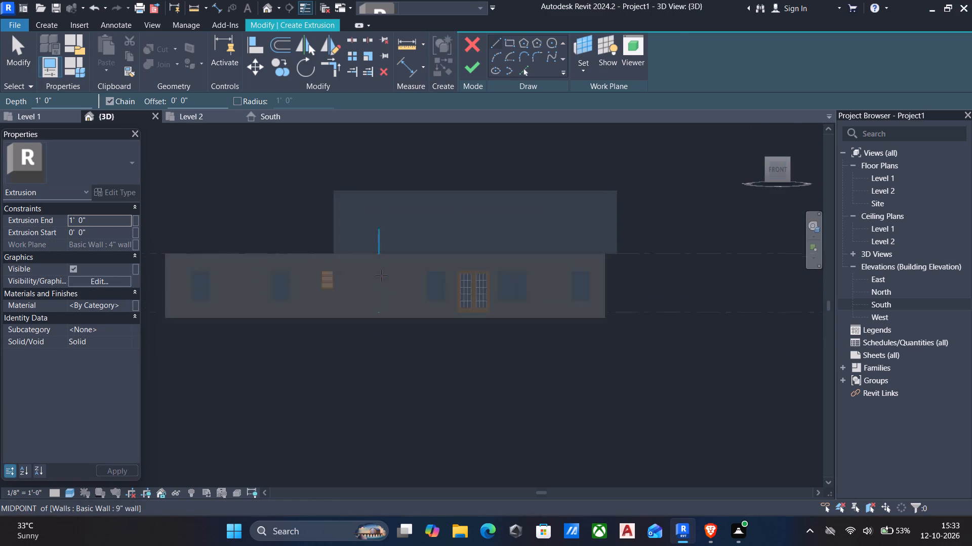
scroll(381, 276, "up", 3)
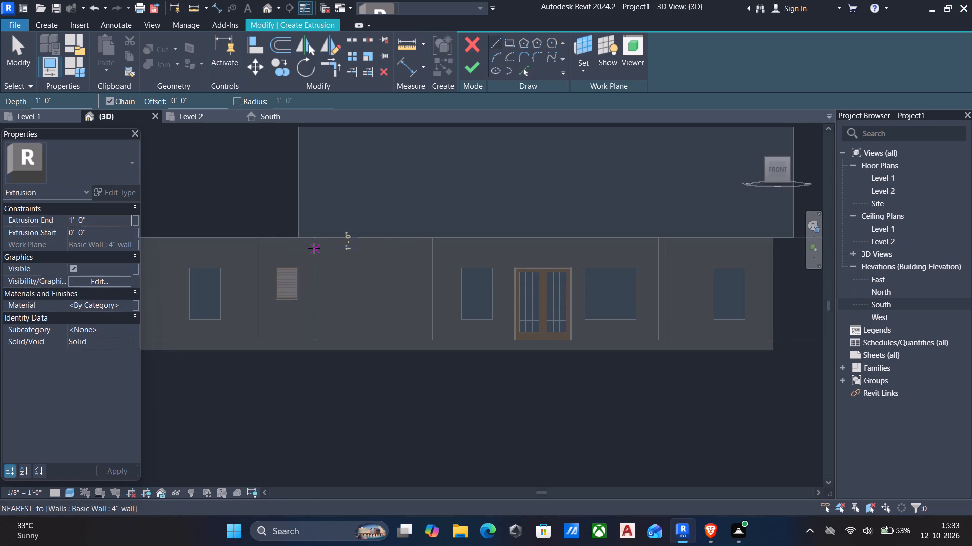
left_click(315, 246)
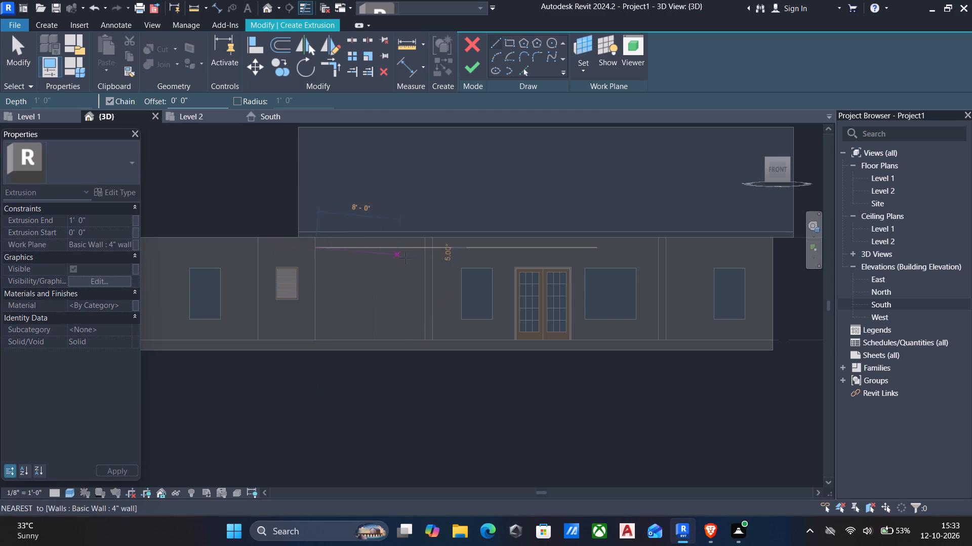
key("Escape")
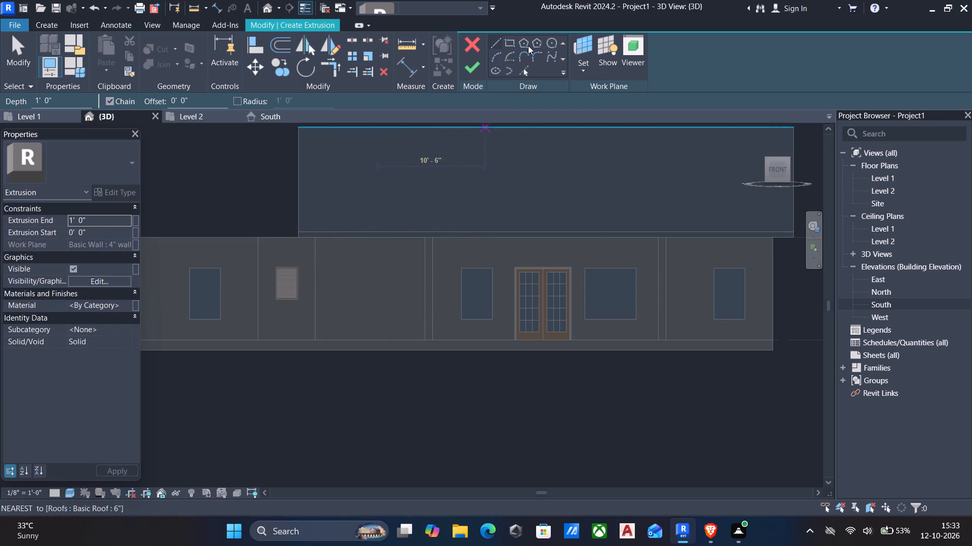
left_click(514, 43)
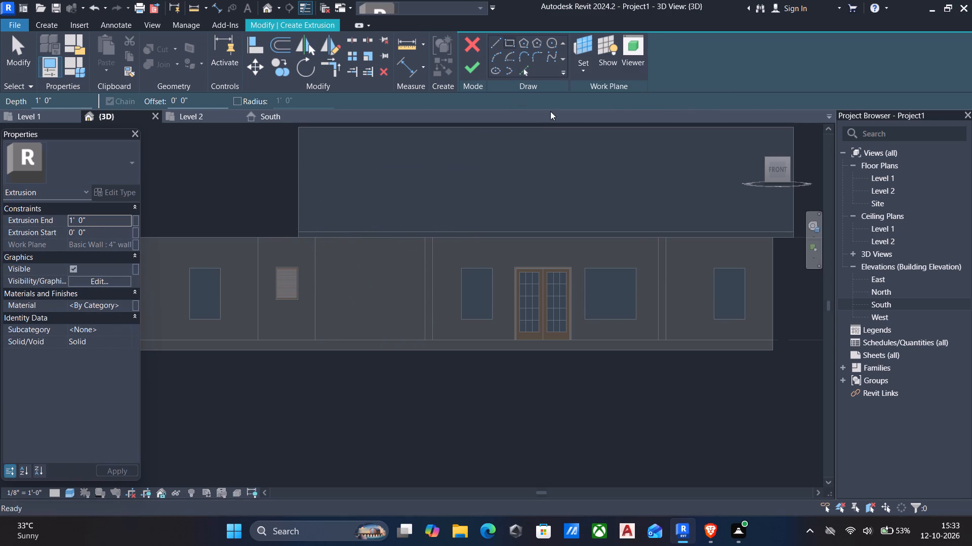
left_click(315, 245)
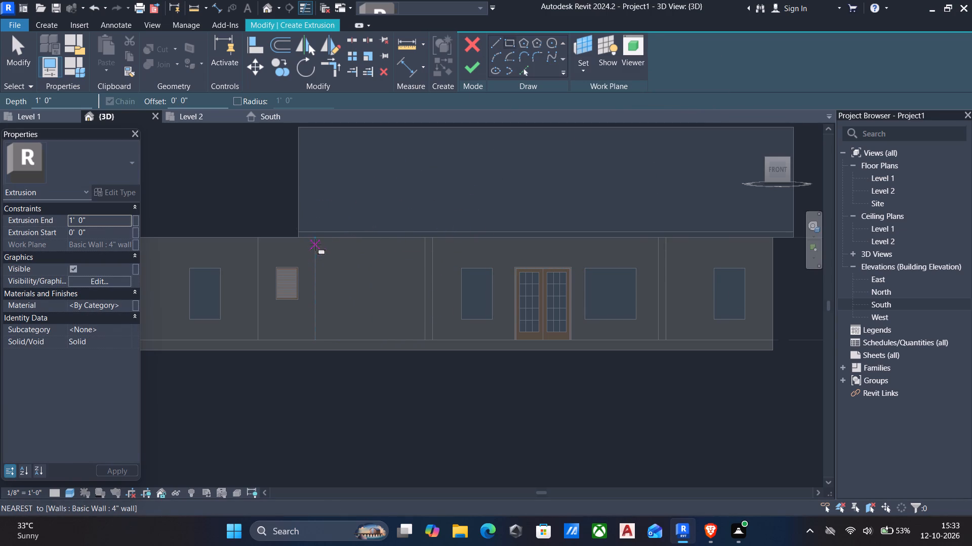
left_click(772, 255)
key("Escape")
key("Escape")
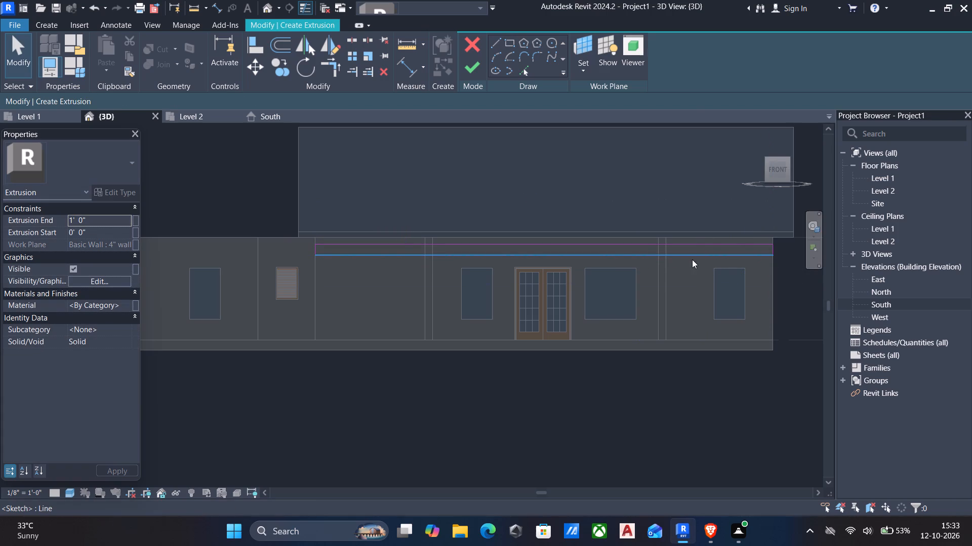
Set the sketched rectangle's height to 6" by moving its lower edge.
left_click(678, 255)
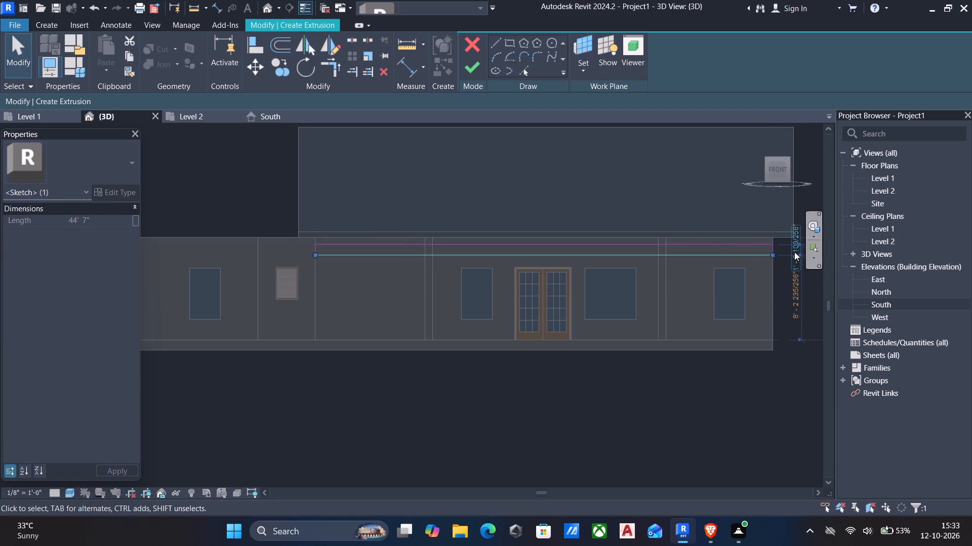
scroll(794, 251, "up", 6)
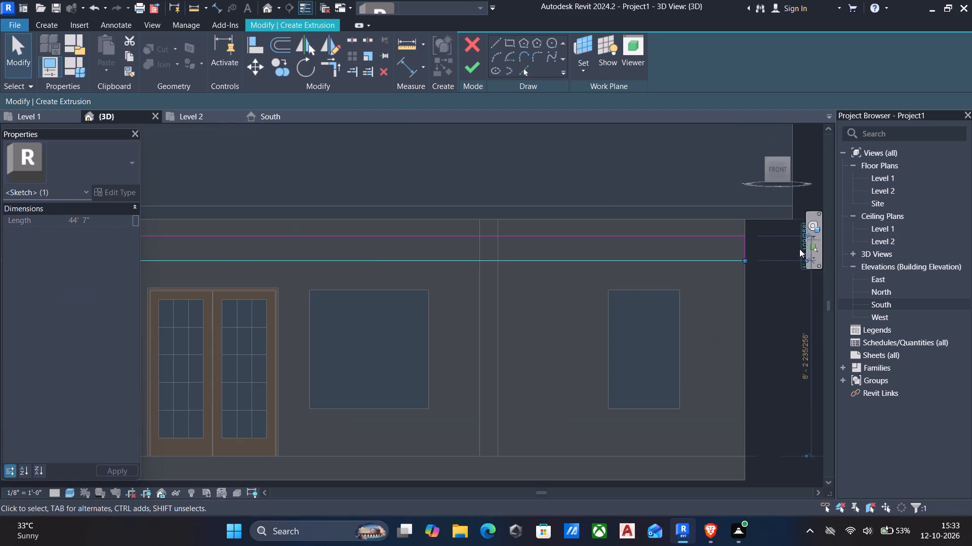
left_click(799, 249)
type("6\"")
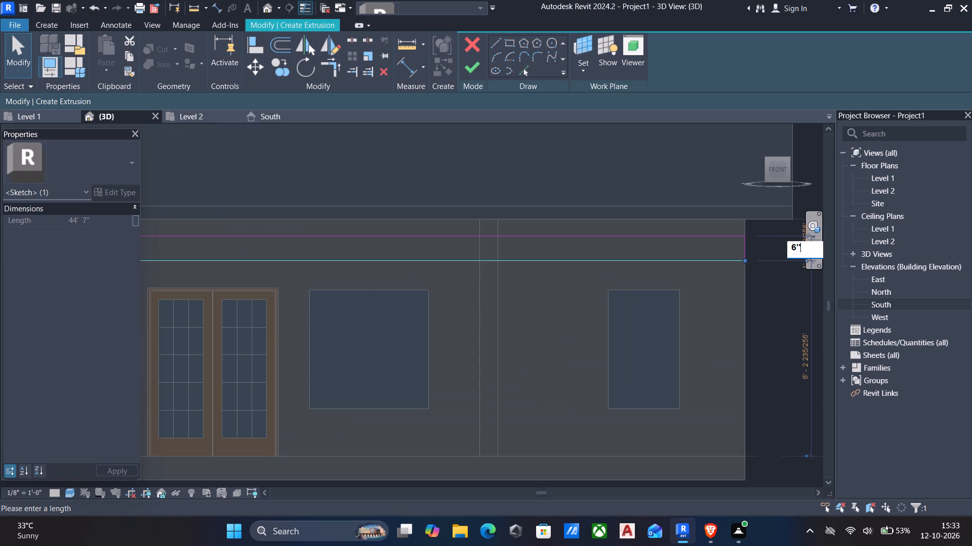
key("Return")
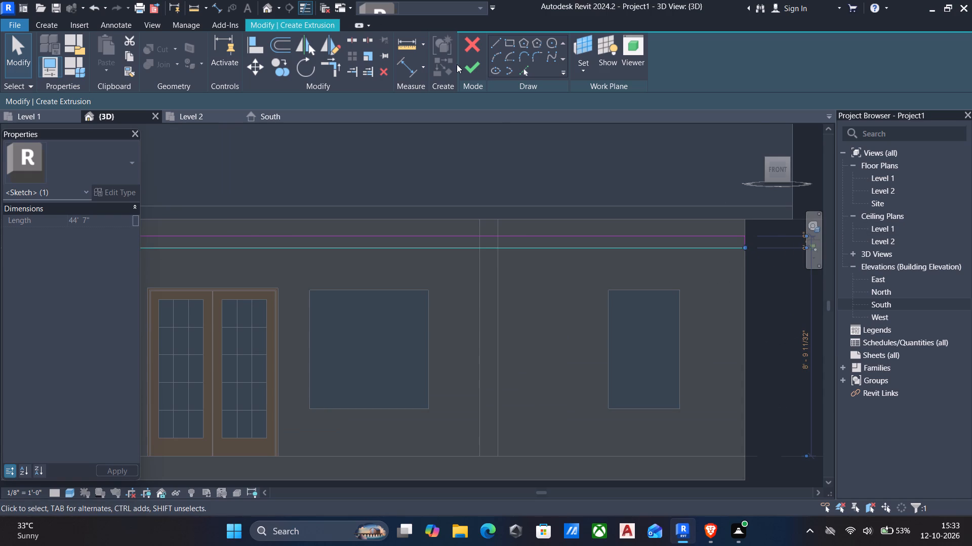
Finish the band sketch as a solid extrusion 1' deep on the roofed front wall.
left_click(471, 70)
scroll(475, 260, "down", 5)
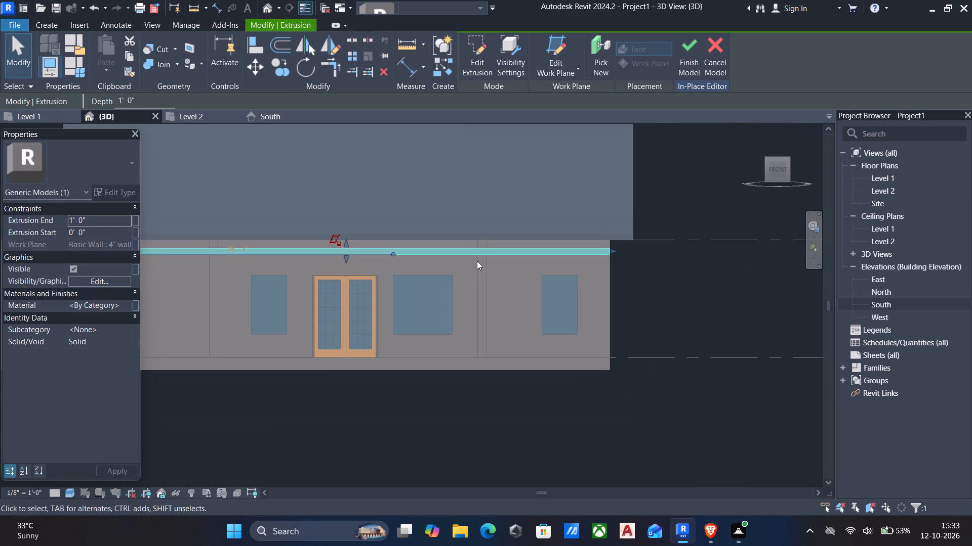
middle_click_drag(477, 261, 375, 303, "shift")
middle_click_drag(382, 296, 466, 255)
key("Escape")
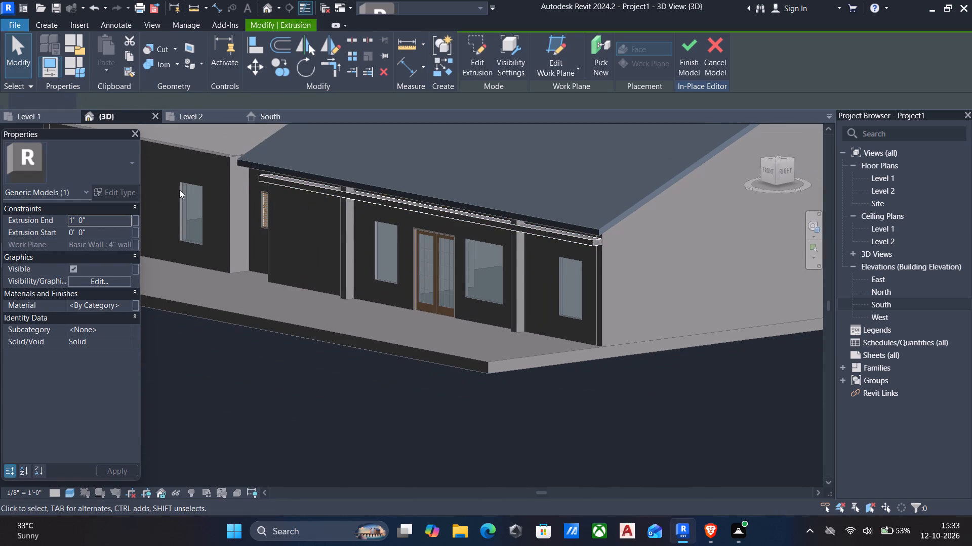
Stretch the extrusion's outer face away from the front wall into a flat canopy over the porch and finish the in-place model.
left_click(387, 205)
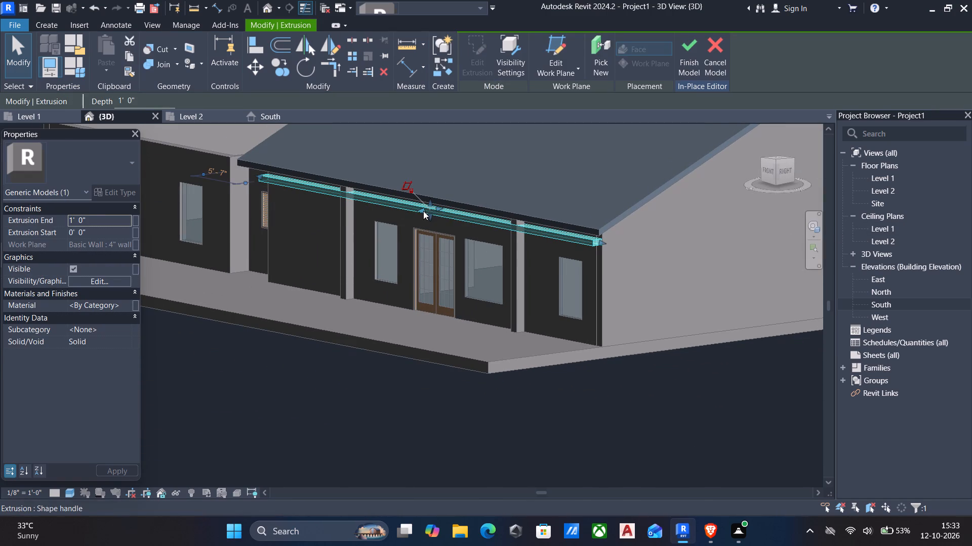
left_click_drag(422, 211, 366, 277)
key("Escape")
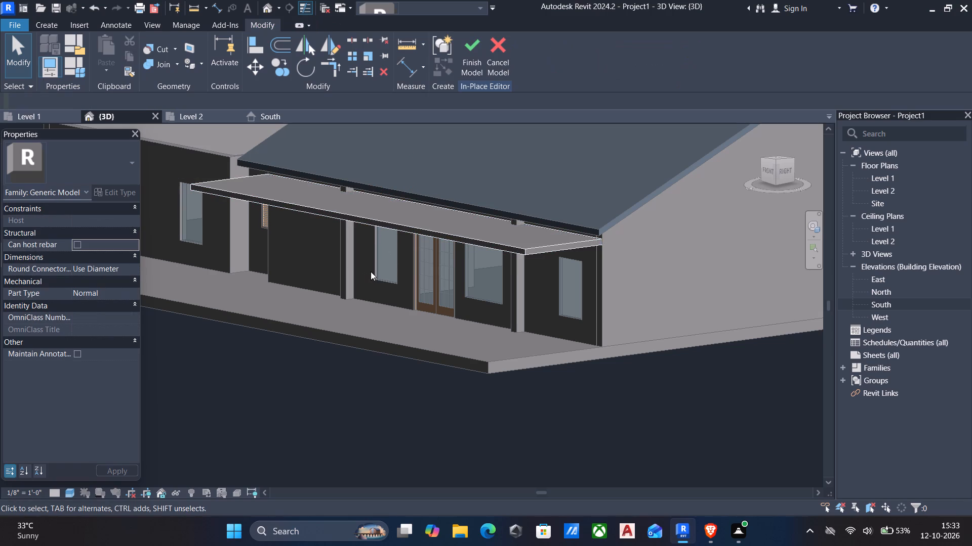
middle_click(371, 271)
middle_click_drag(377, 270, 328, 320, "shift")
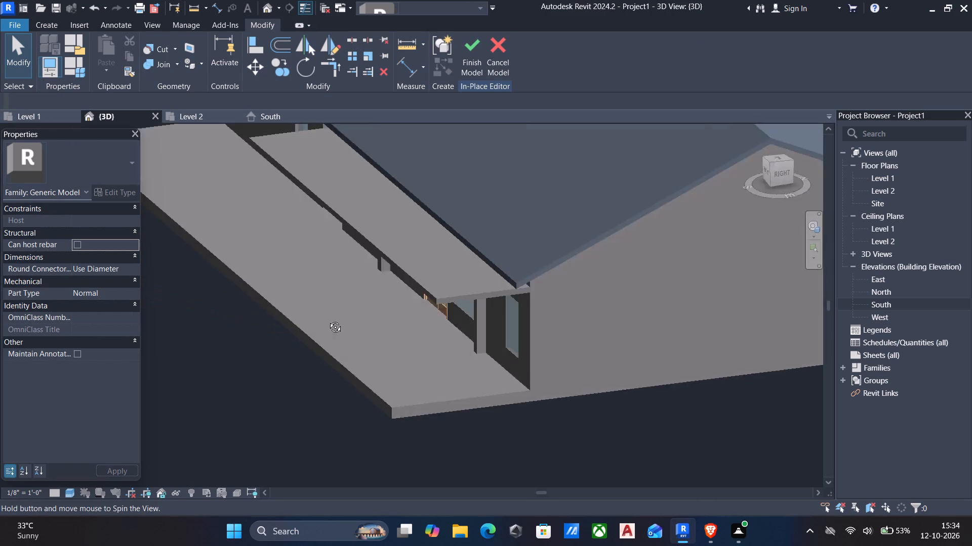
middle_click_drag(328, 320, 349, 245, "shift")
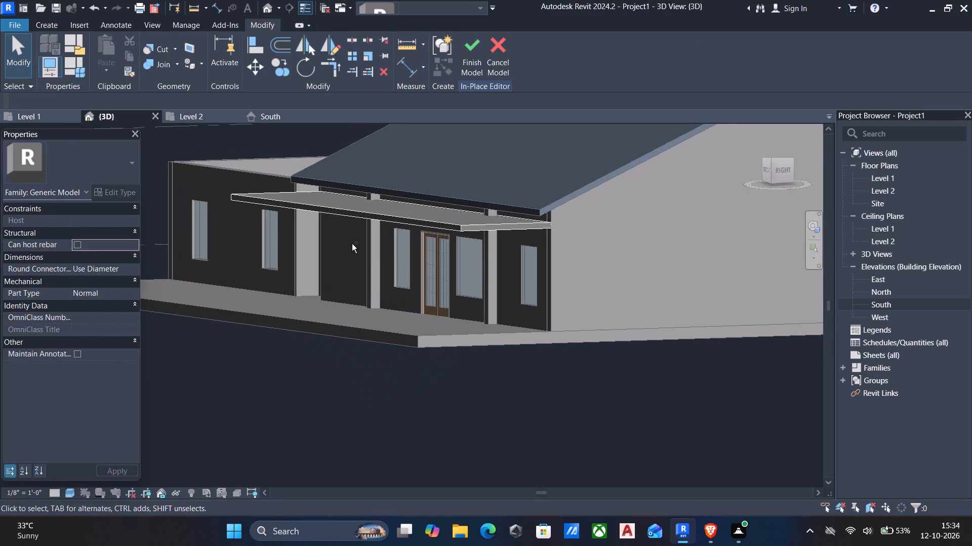
middle_click(352, 244, "shift")
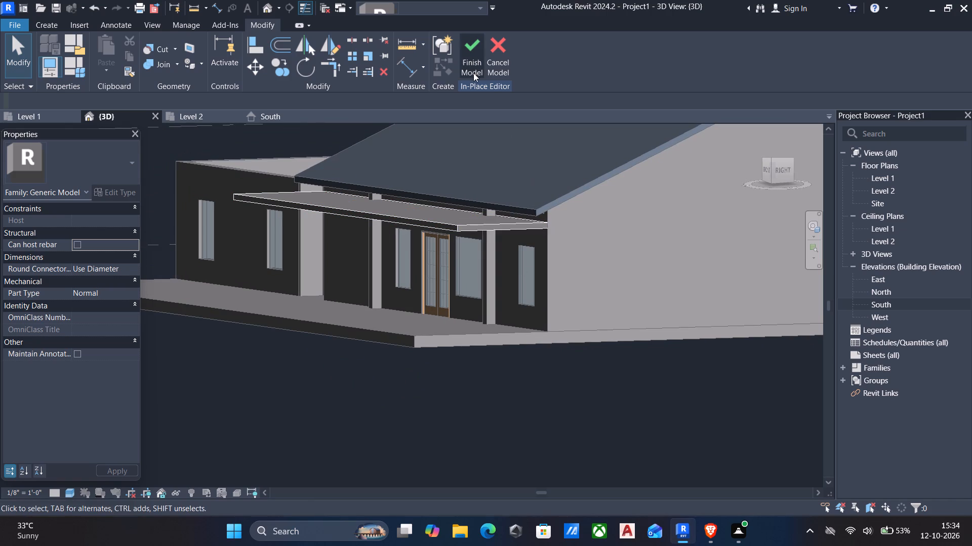
left_click(475, 50)
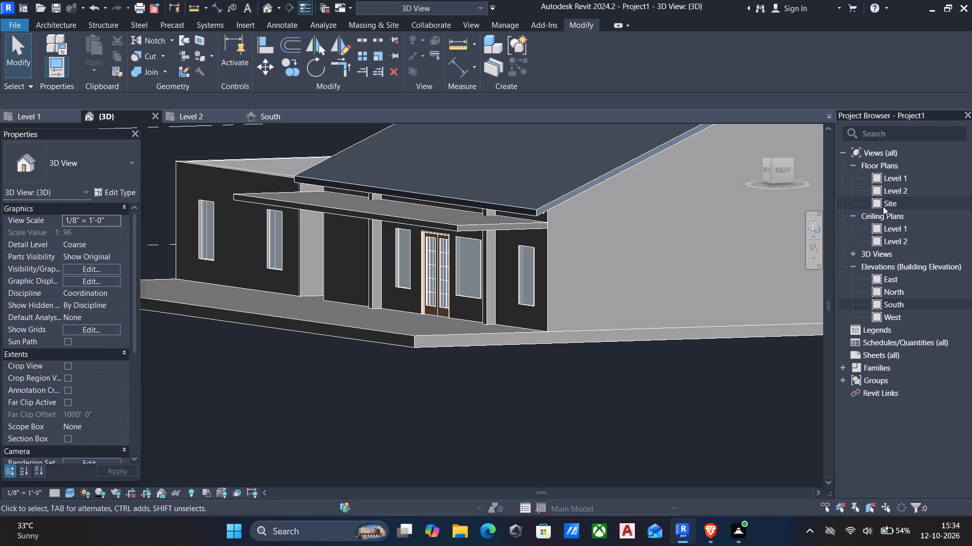
In the East elevation, start a roof by extrusion using the gable roof's end as work plane, at Level 2 with 0' 0" offset.
double_click(897, 281)
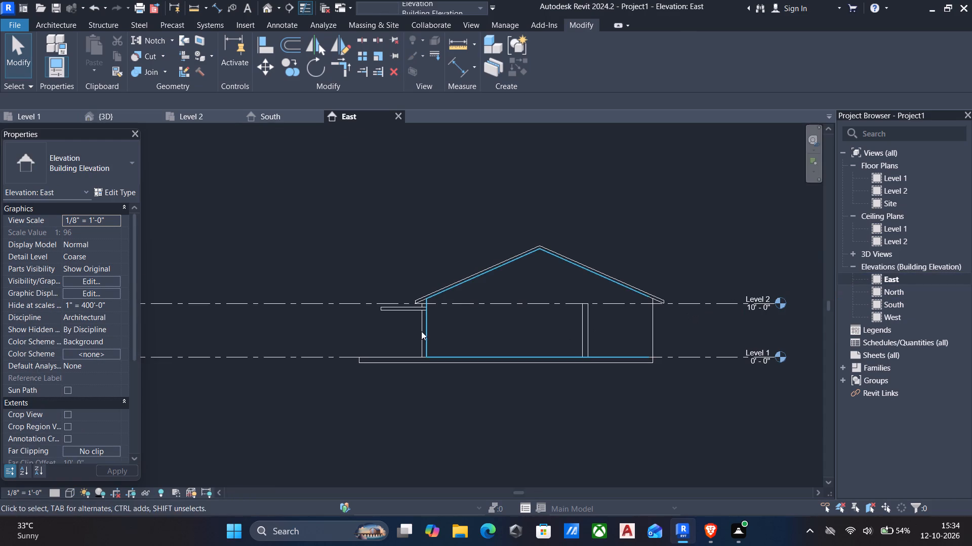
left_click(58, 28)
left_click(237, 67)
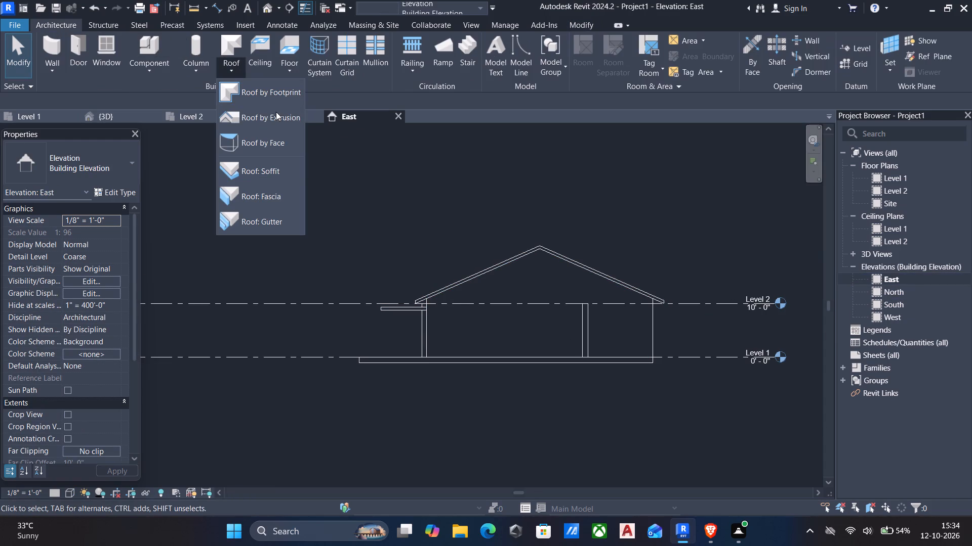
left_click(259, 113)
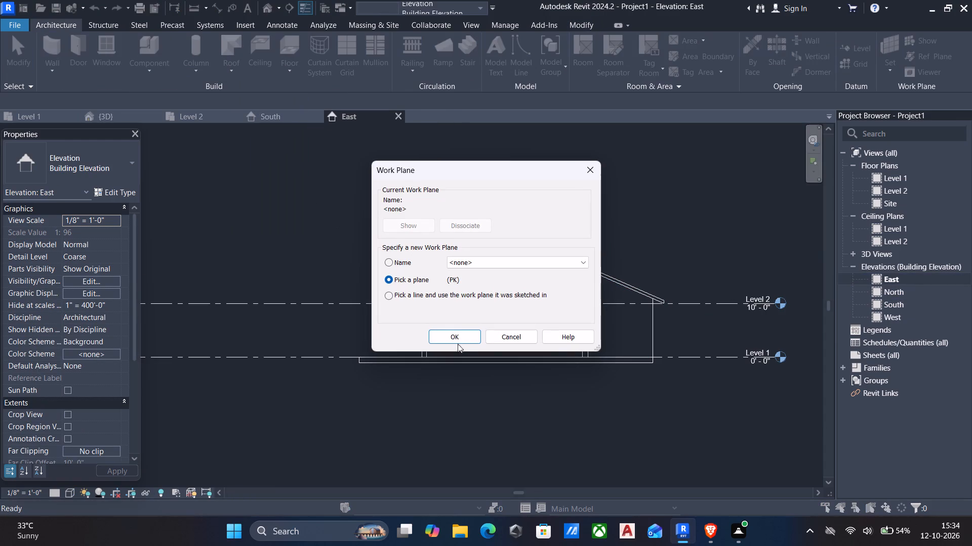
left_click(466, 332)
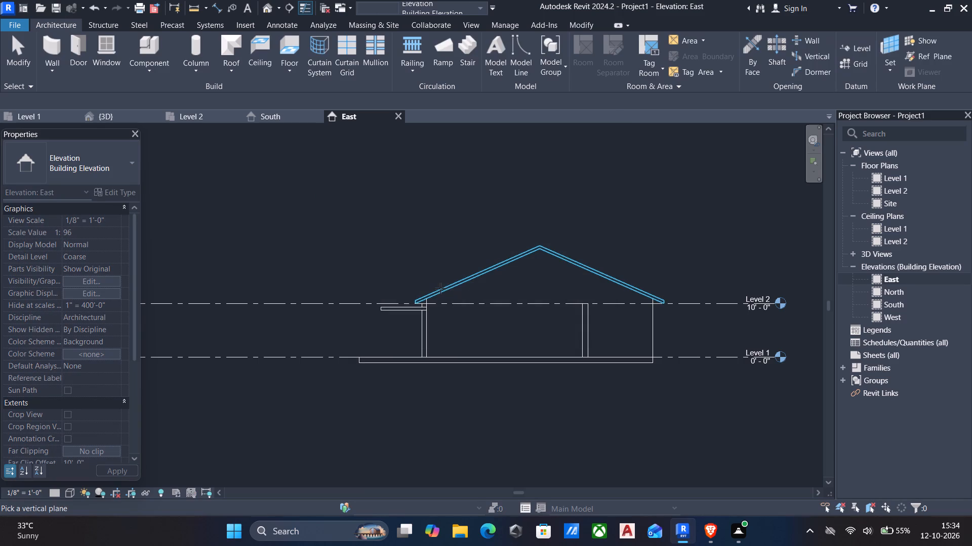
left_click(438, 291)
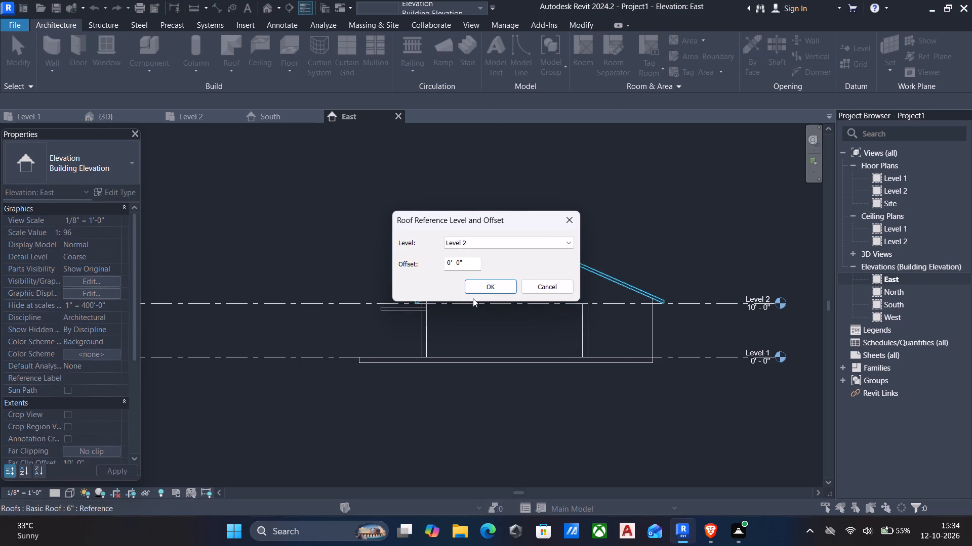
left_click(473, 283)
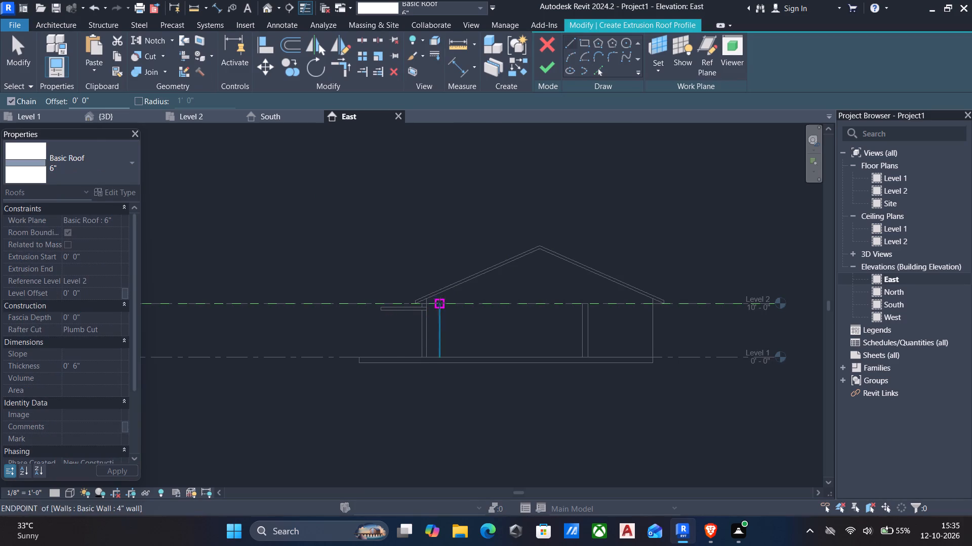
Sketch a sloping profile line about 8' 7" long from the gable roof's underside at the front wall to the canopy's outer top corner, and finish the roof.
scroll(403, 307, "up", 5)
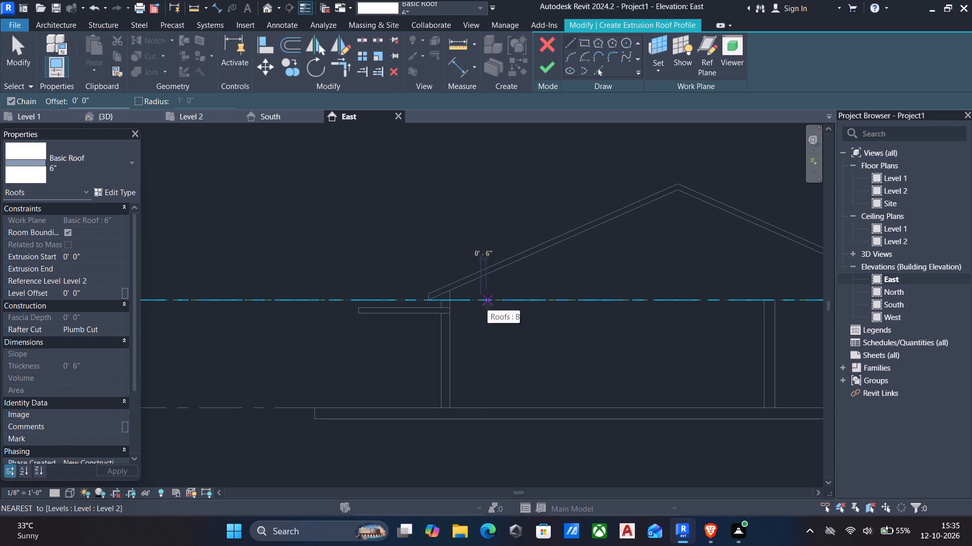
scroll(488, 305, "up", 5)
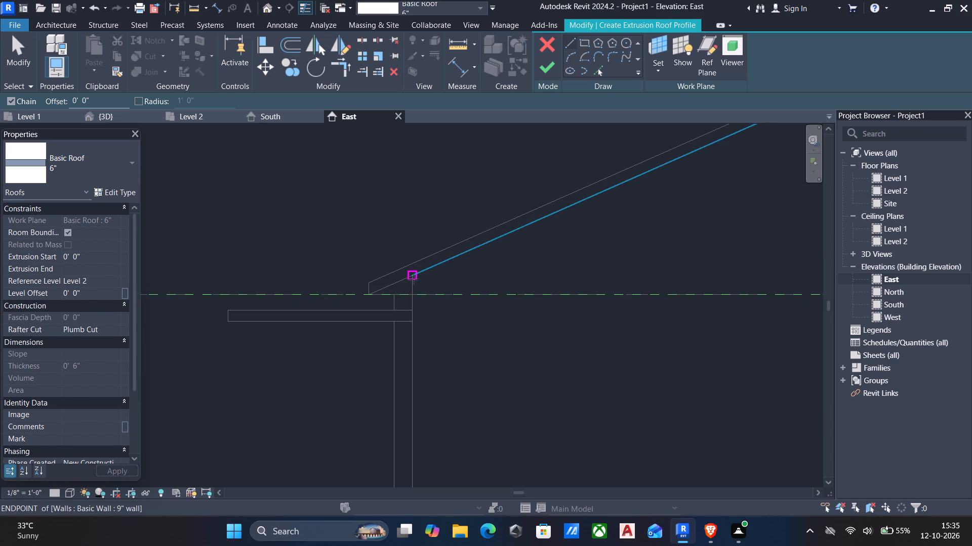
left_click(415, 275)
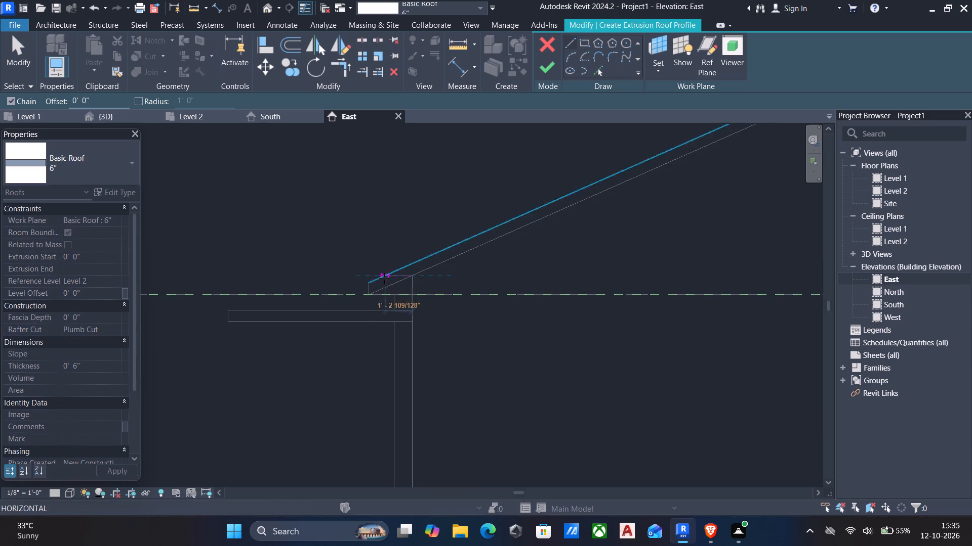
left_click(229, 311)
left_click(545, 70)
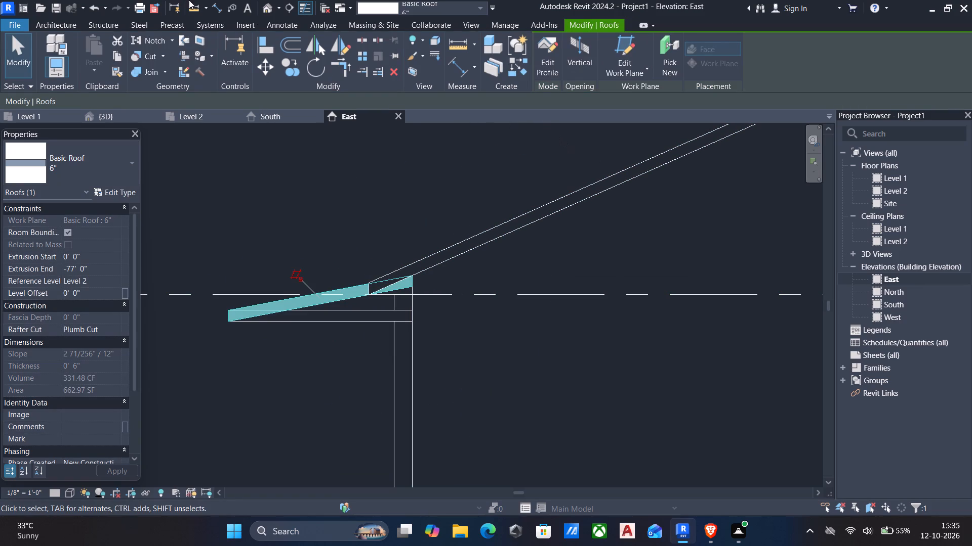
In the 3D view, delete the in-place generic model canopy beneath the new front roof.
left_click(264, 9)
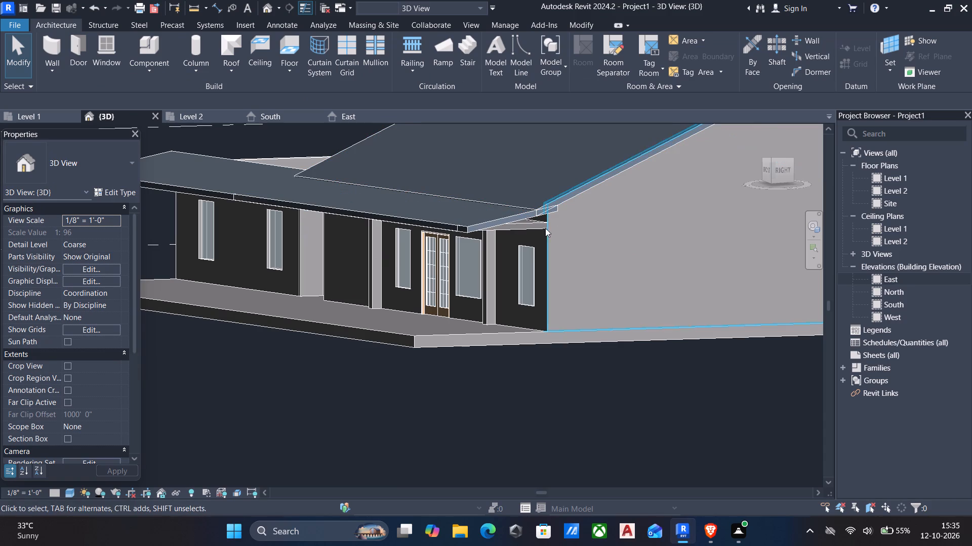
scroll(506, 219, "down", 2)
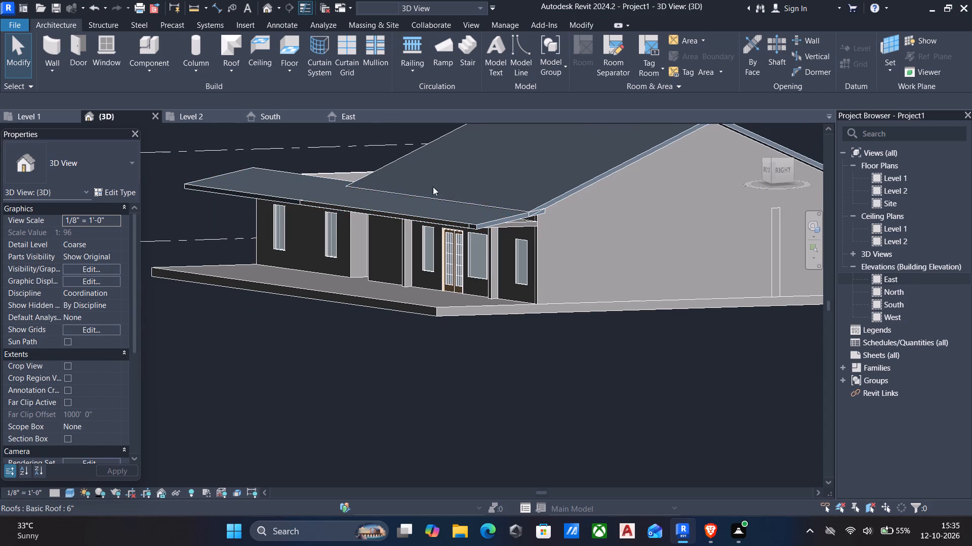
middle_click_drag(481, 345, 550, 333, "shift")
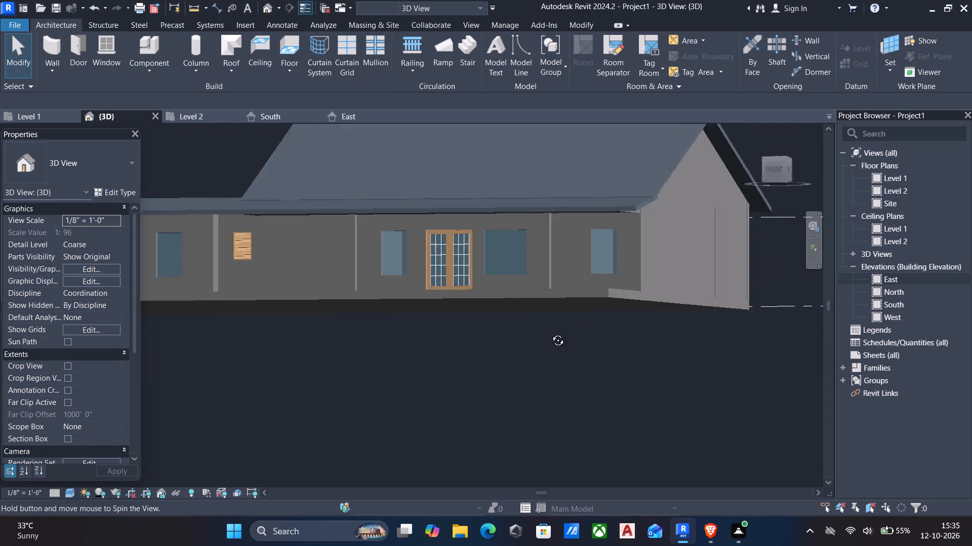
middle_click_drag(550, 333, 494, 304, "shift")
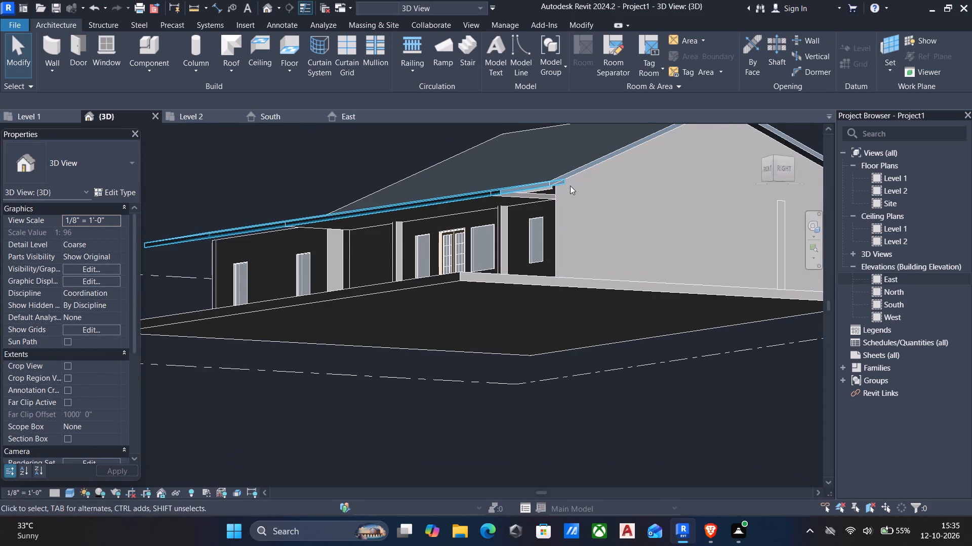
left_click(540, 197)
key("Delete")
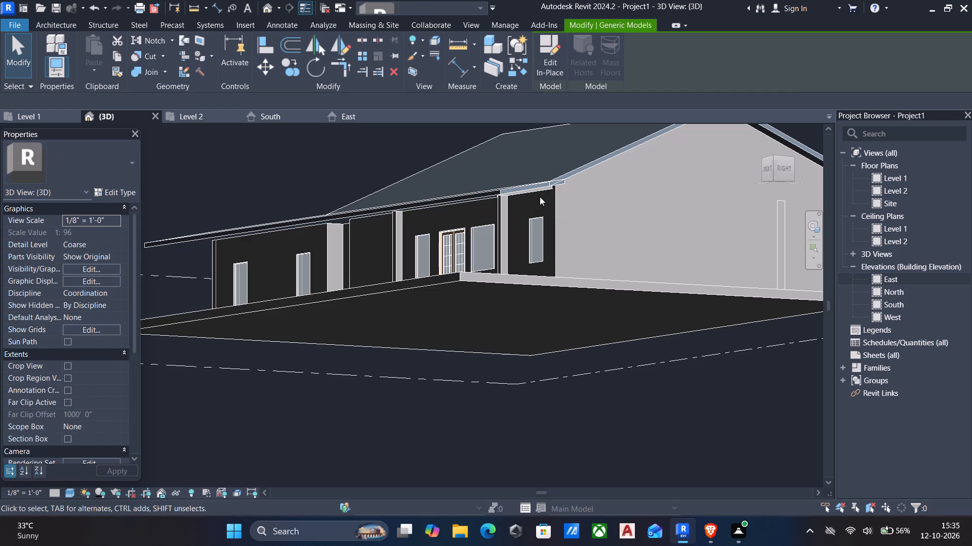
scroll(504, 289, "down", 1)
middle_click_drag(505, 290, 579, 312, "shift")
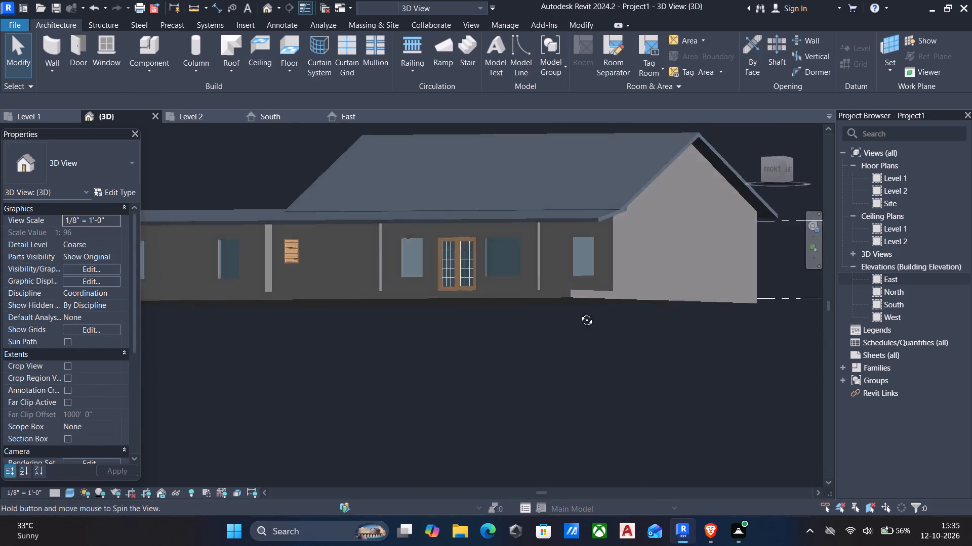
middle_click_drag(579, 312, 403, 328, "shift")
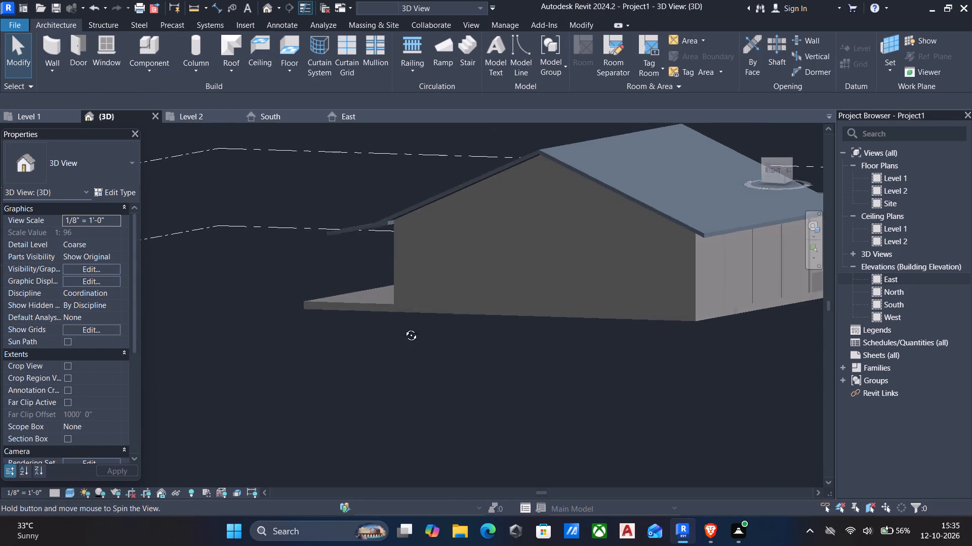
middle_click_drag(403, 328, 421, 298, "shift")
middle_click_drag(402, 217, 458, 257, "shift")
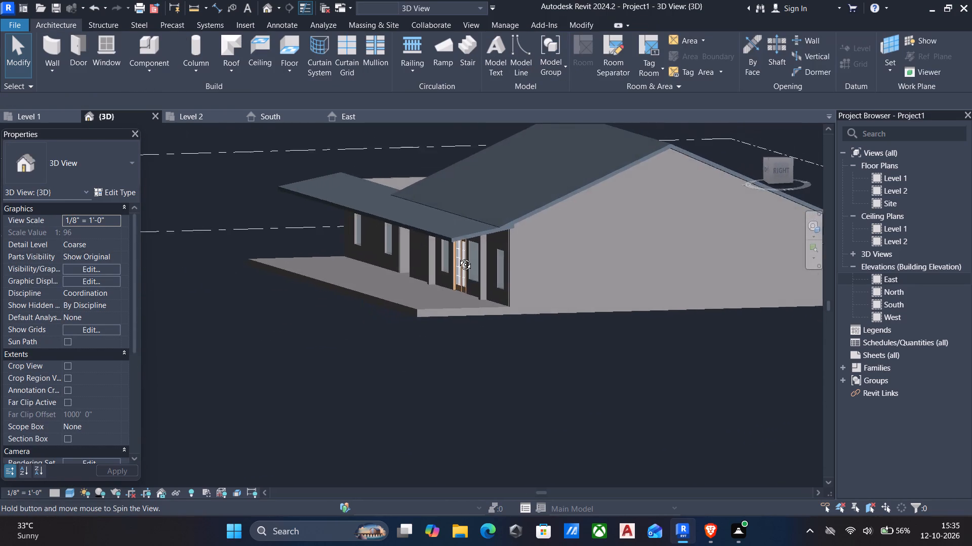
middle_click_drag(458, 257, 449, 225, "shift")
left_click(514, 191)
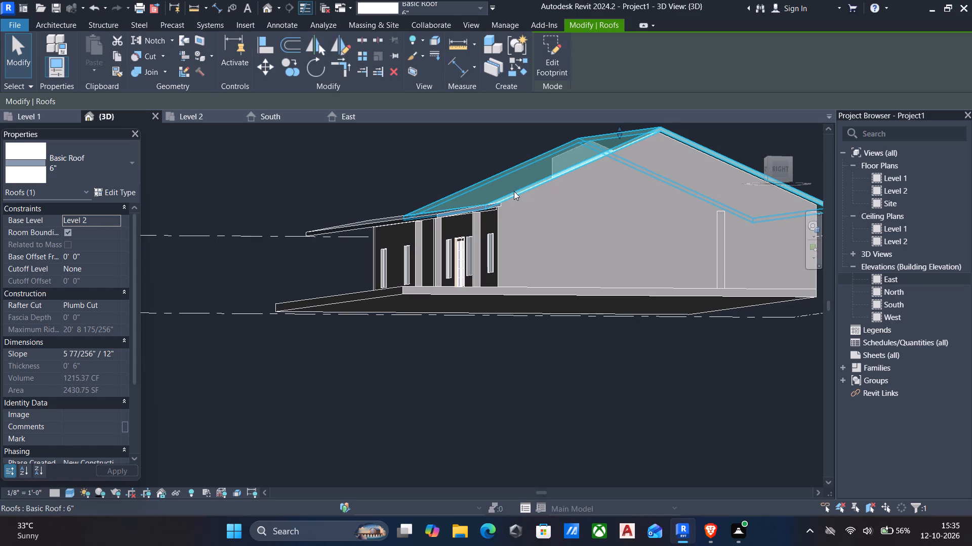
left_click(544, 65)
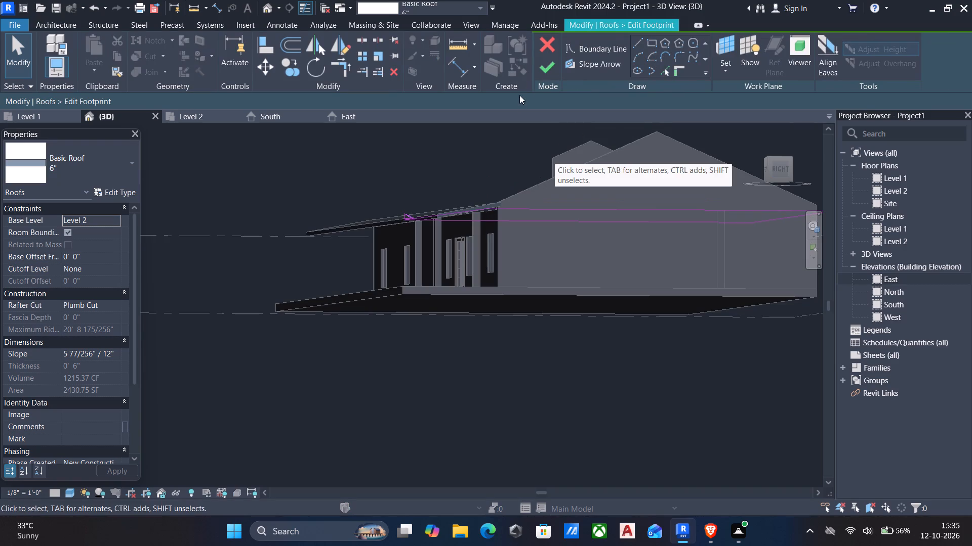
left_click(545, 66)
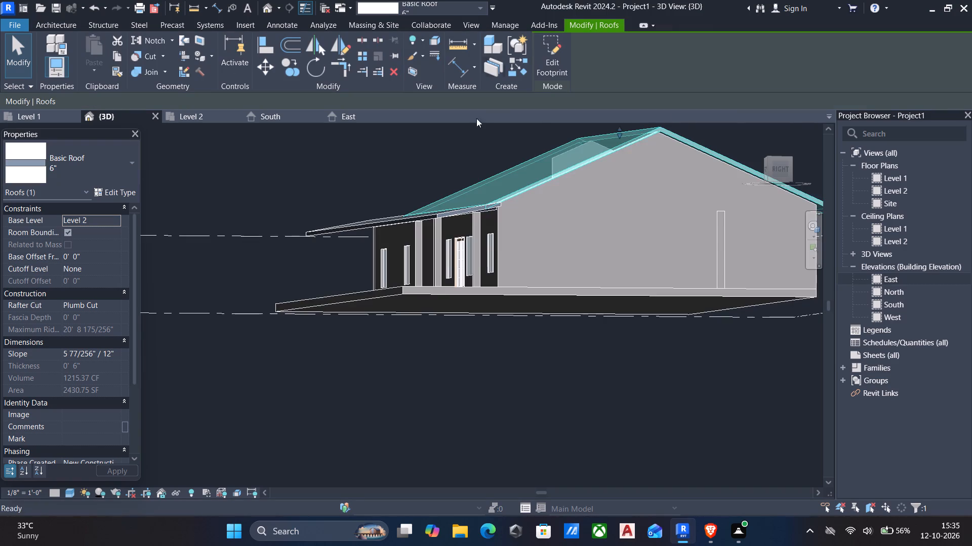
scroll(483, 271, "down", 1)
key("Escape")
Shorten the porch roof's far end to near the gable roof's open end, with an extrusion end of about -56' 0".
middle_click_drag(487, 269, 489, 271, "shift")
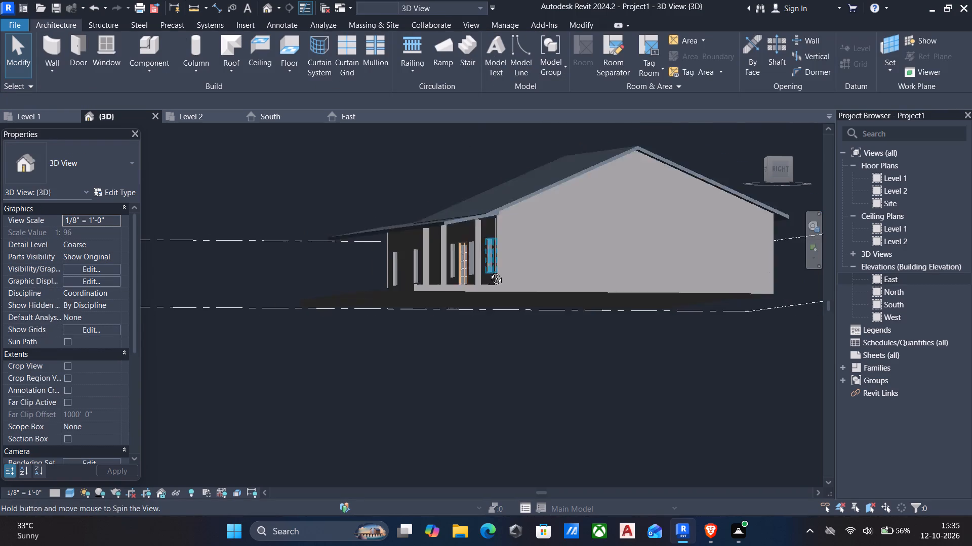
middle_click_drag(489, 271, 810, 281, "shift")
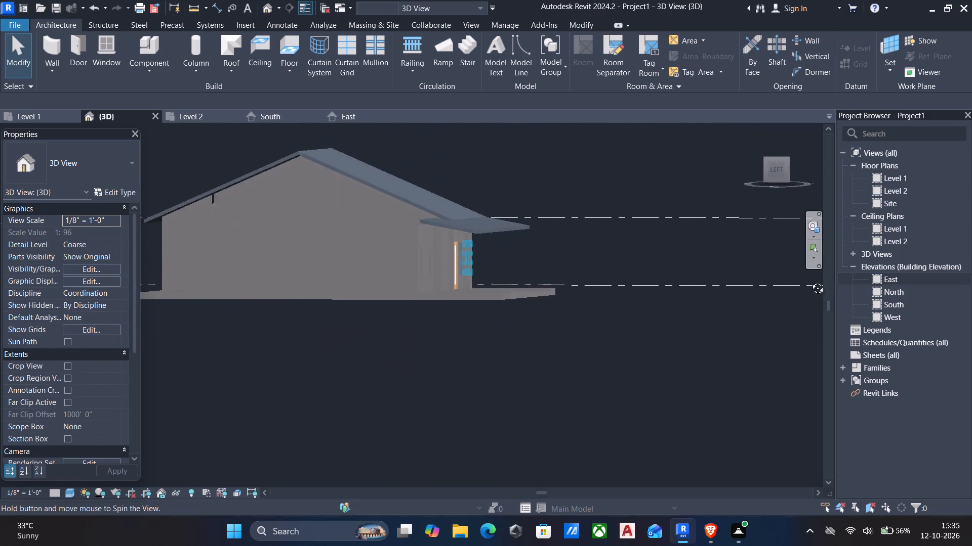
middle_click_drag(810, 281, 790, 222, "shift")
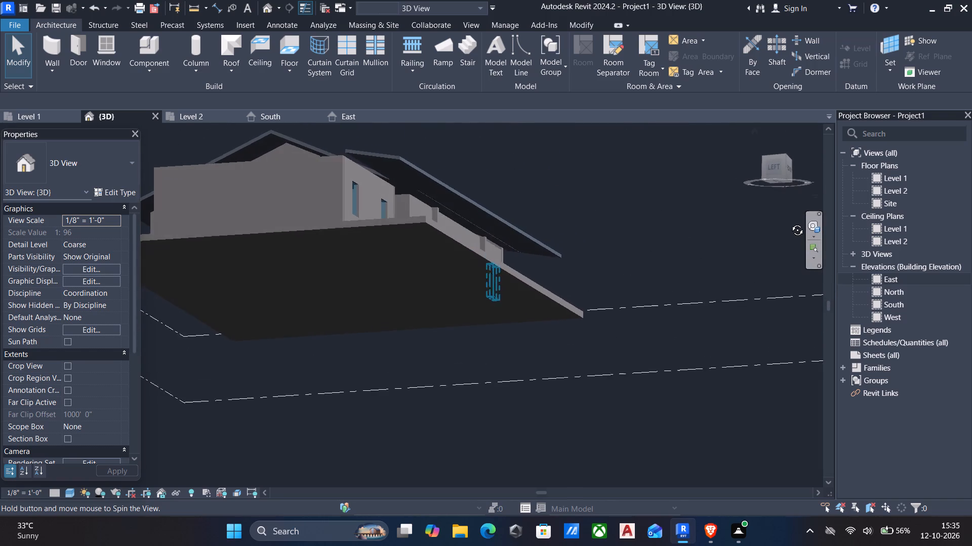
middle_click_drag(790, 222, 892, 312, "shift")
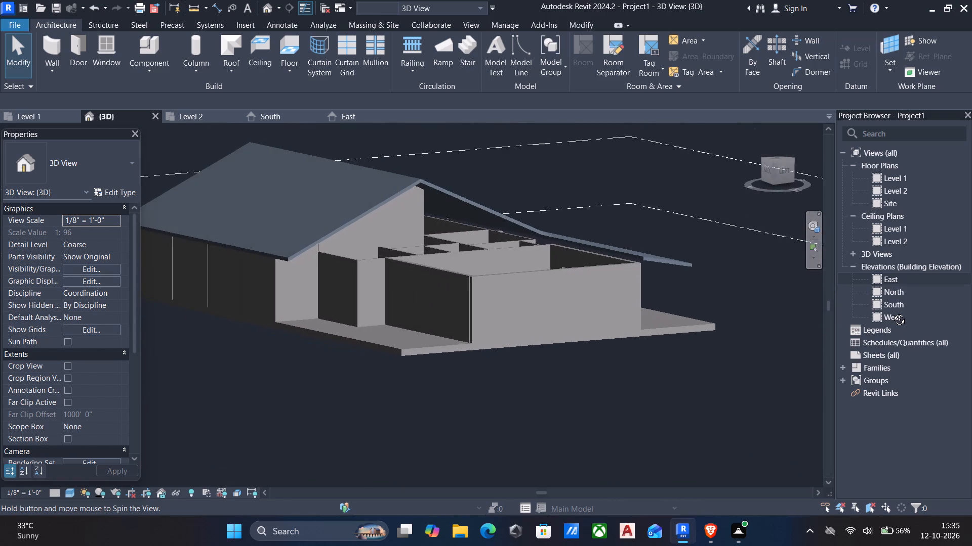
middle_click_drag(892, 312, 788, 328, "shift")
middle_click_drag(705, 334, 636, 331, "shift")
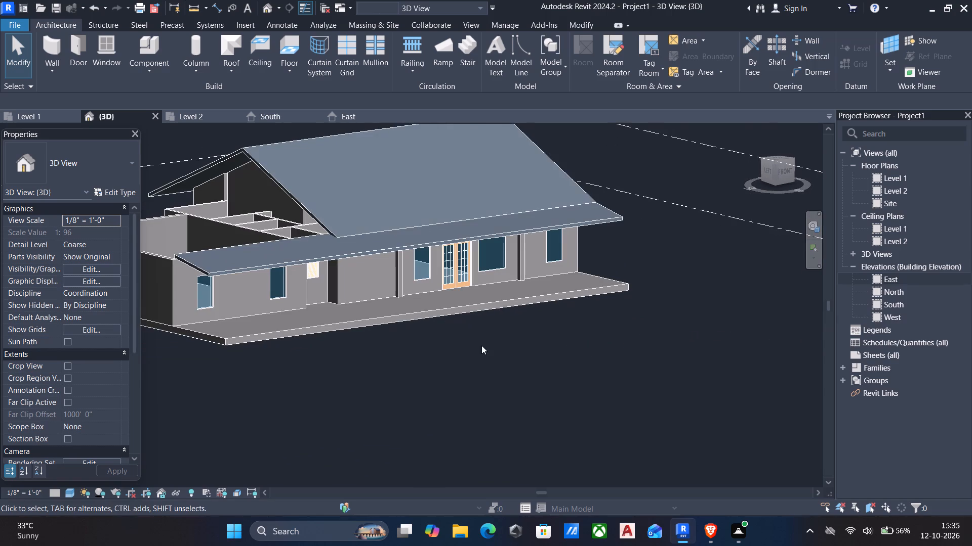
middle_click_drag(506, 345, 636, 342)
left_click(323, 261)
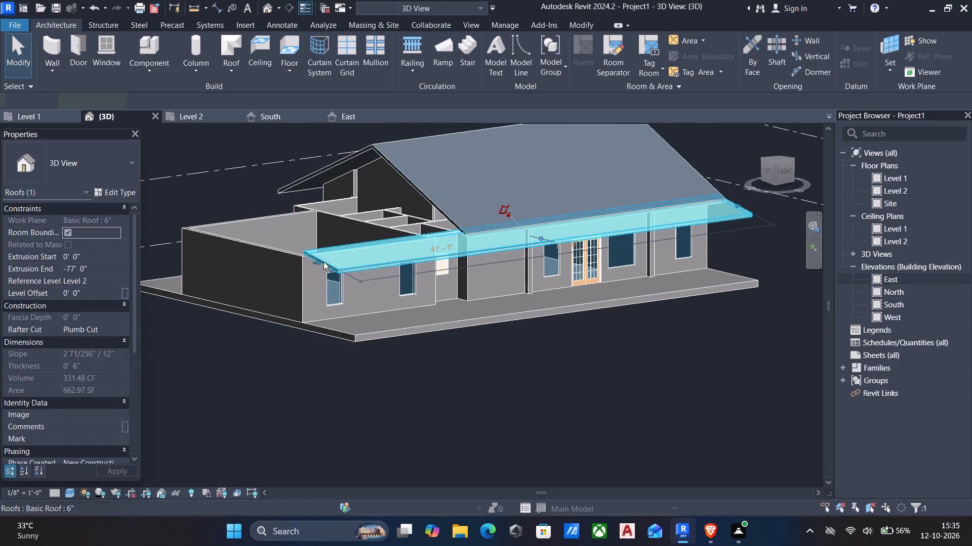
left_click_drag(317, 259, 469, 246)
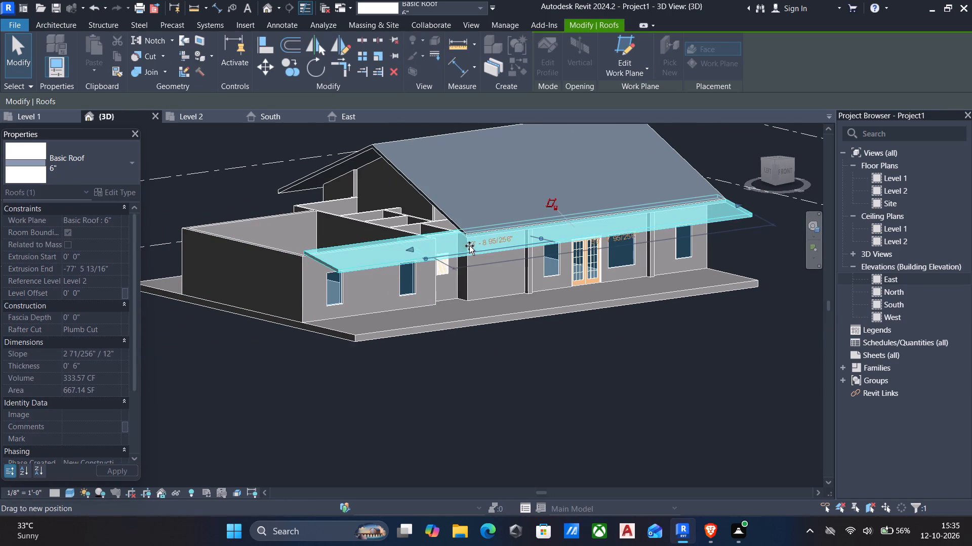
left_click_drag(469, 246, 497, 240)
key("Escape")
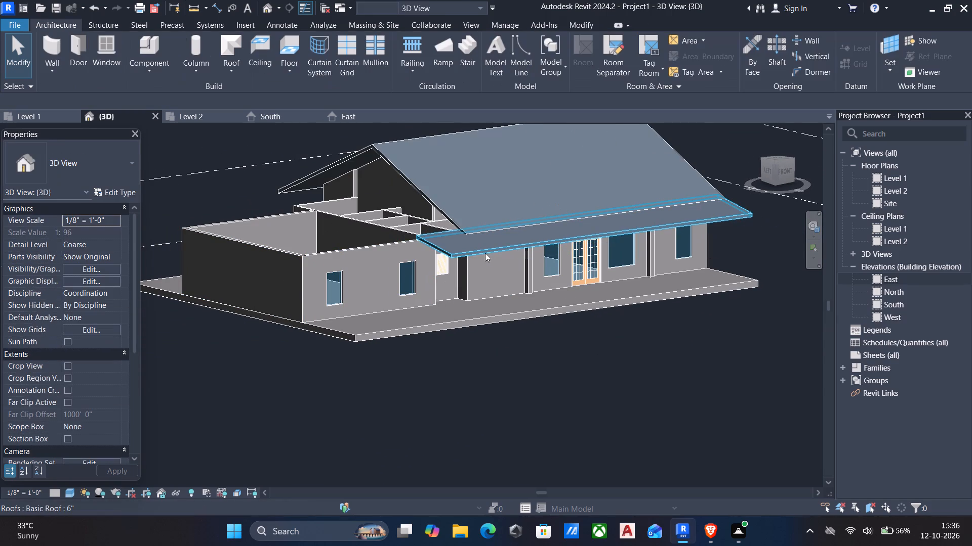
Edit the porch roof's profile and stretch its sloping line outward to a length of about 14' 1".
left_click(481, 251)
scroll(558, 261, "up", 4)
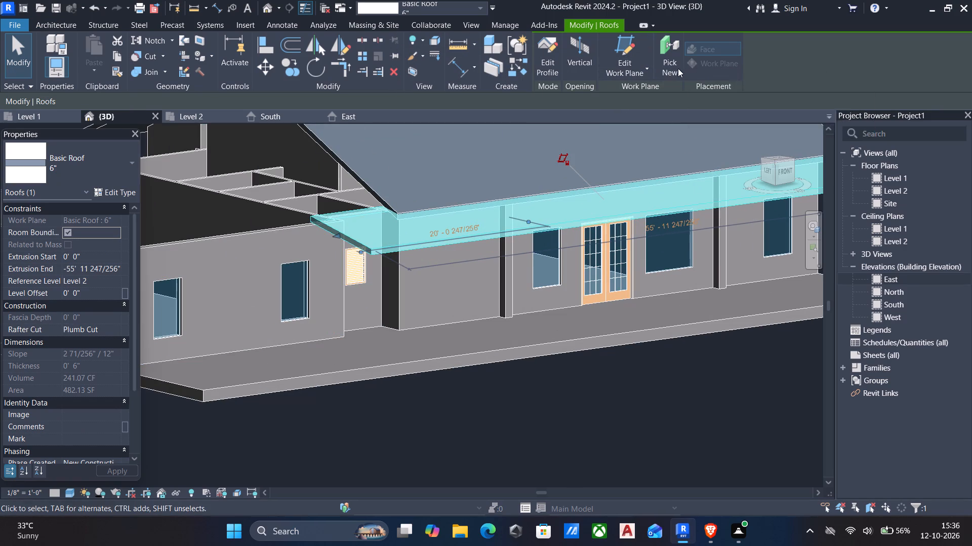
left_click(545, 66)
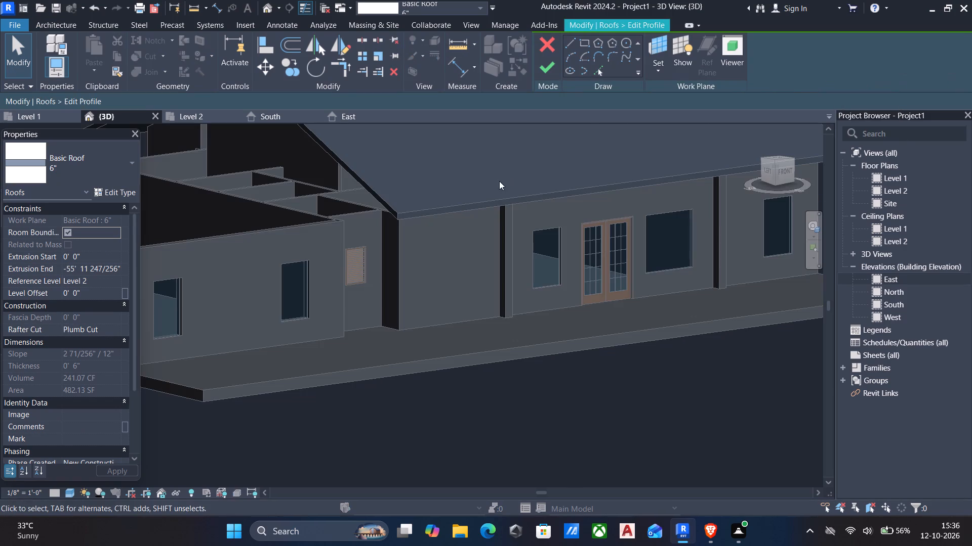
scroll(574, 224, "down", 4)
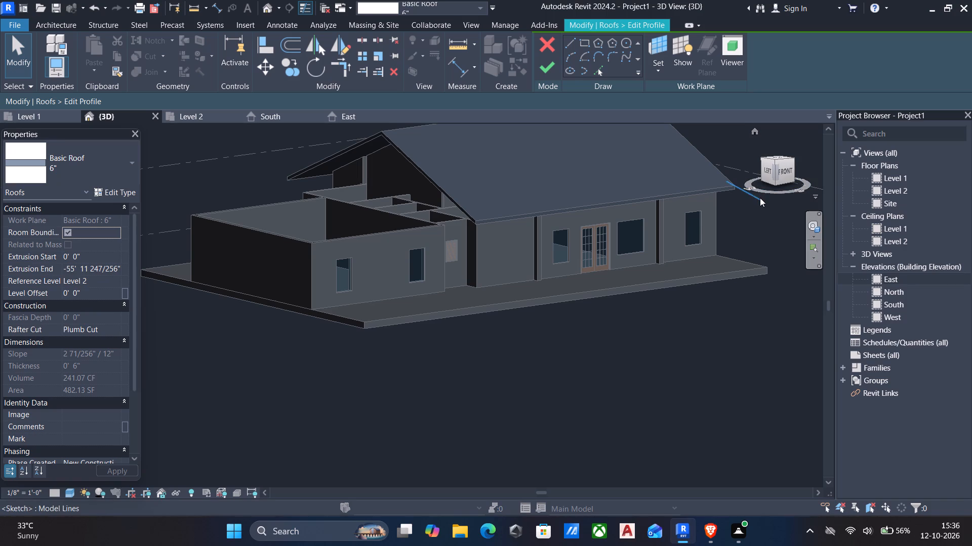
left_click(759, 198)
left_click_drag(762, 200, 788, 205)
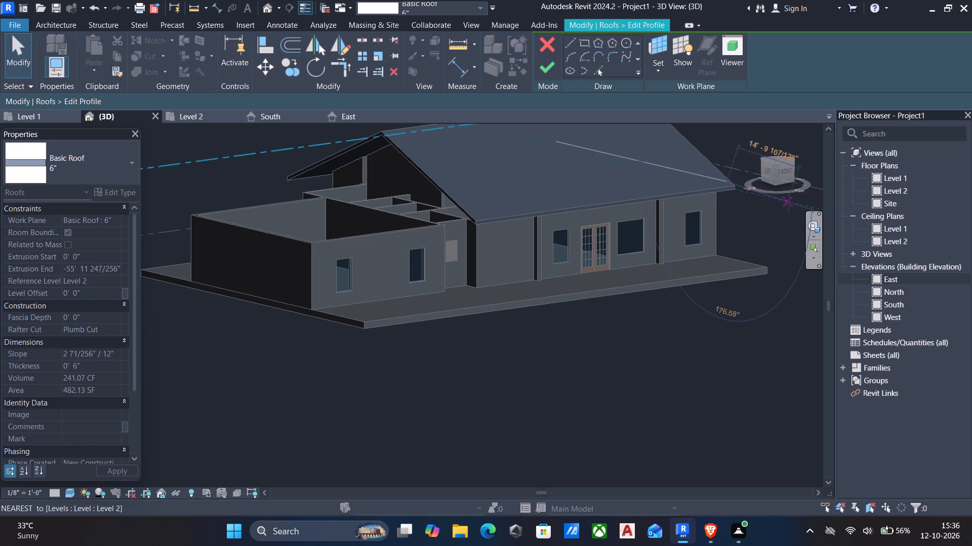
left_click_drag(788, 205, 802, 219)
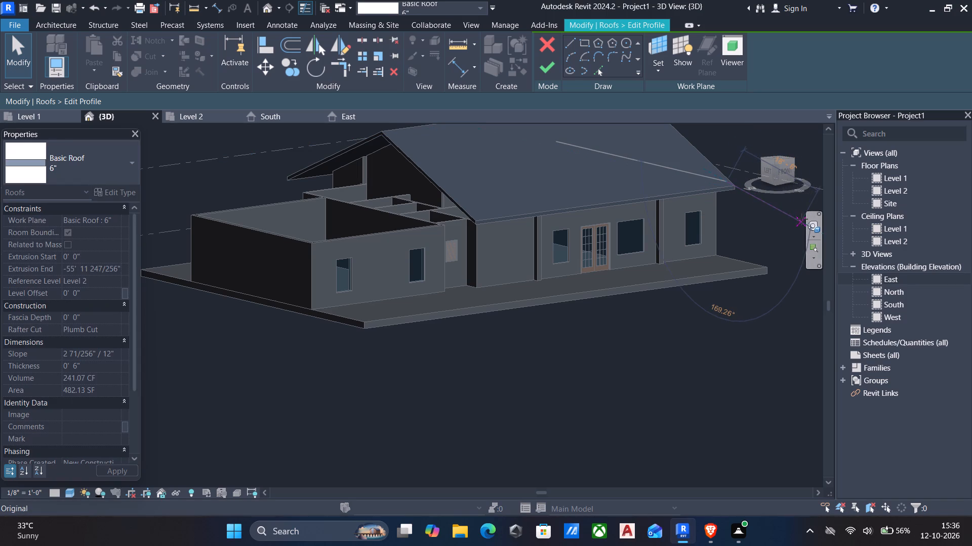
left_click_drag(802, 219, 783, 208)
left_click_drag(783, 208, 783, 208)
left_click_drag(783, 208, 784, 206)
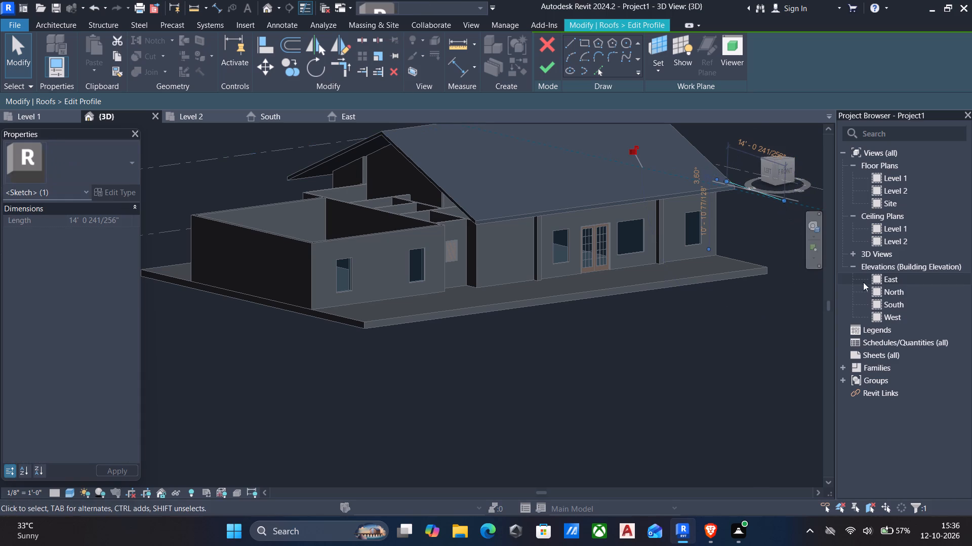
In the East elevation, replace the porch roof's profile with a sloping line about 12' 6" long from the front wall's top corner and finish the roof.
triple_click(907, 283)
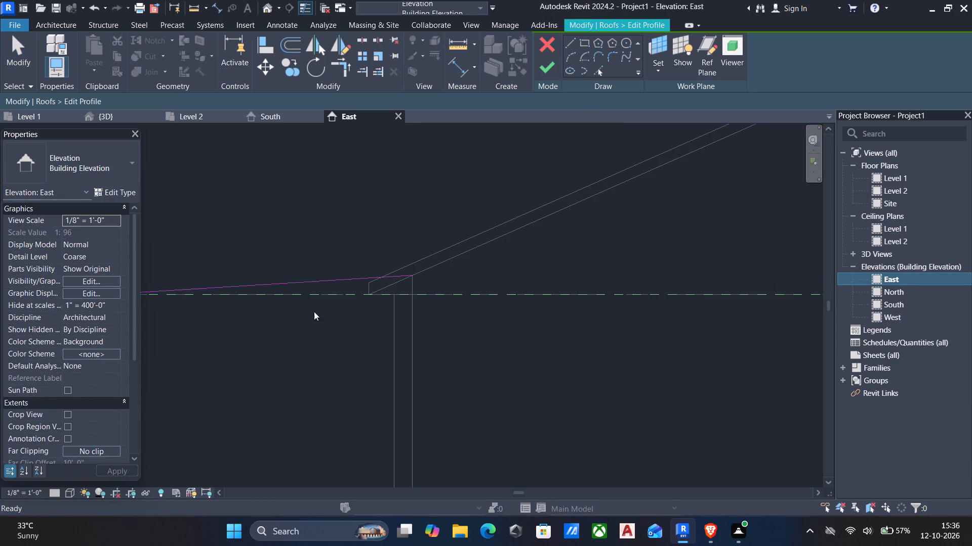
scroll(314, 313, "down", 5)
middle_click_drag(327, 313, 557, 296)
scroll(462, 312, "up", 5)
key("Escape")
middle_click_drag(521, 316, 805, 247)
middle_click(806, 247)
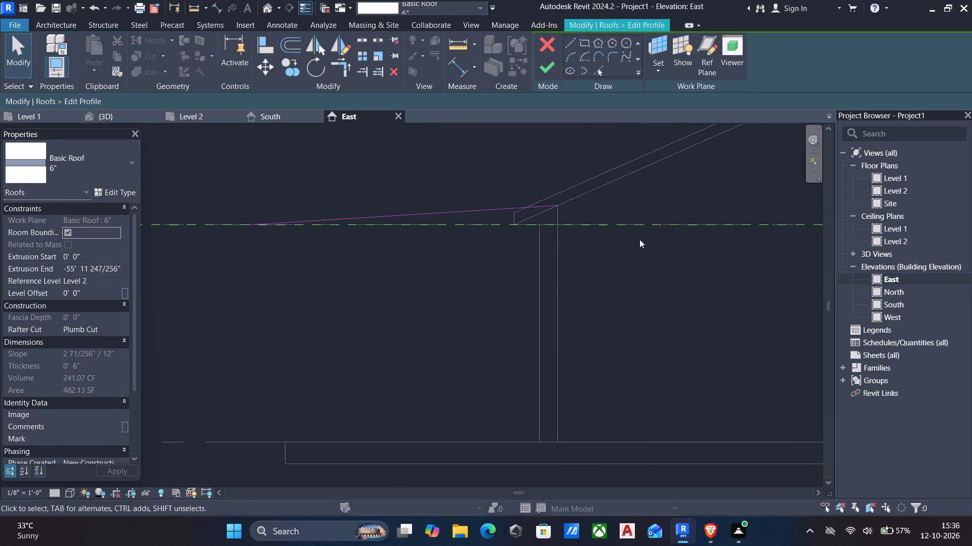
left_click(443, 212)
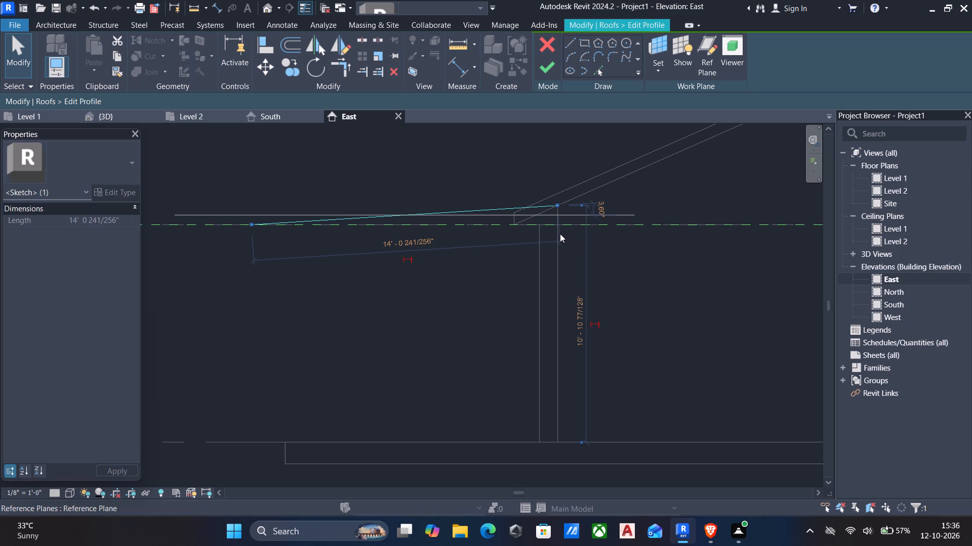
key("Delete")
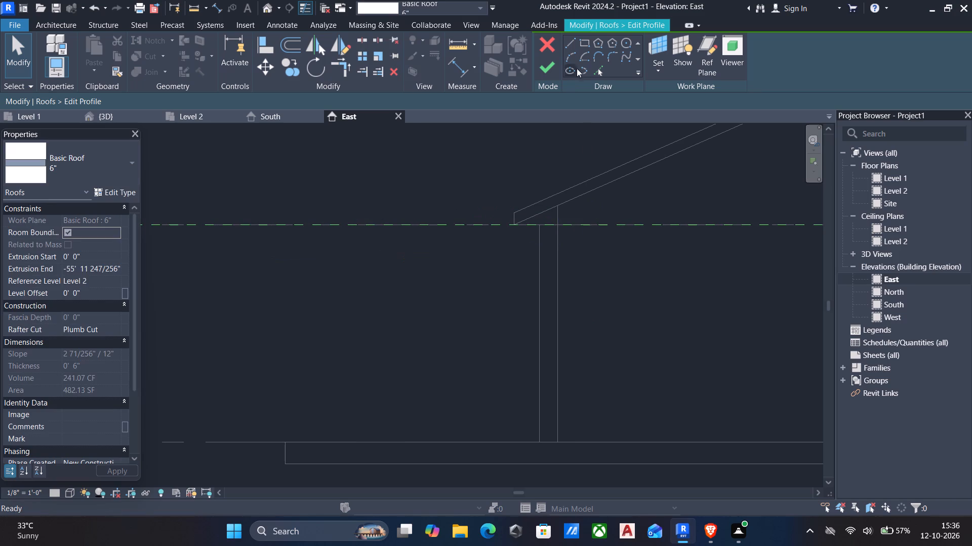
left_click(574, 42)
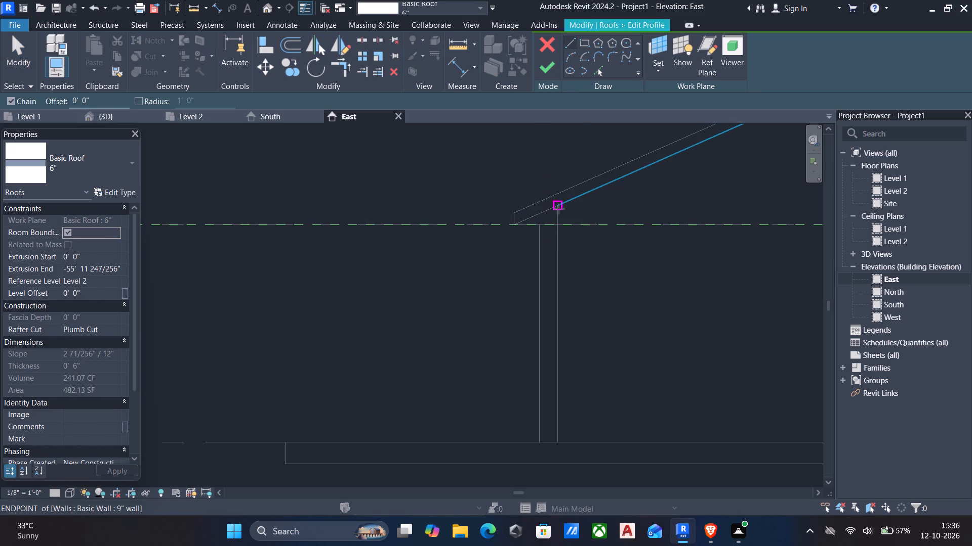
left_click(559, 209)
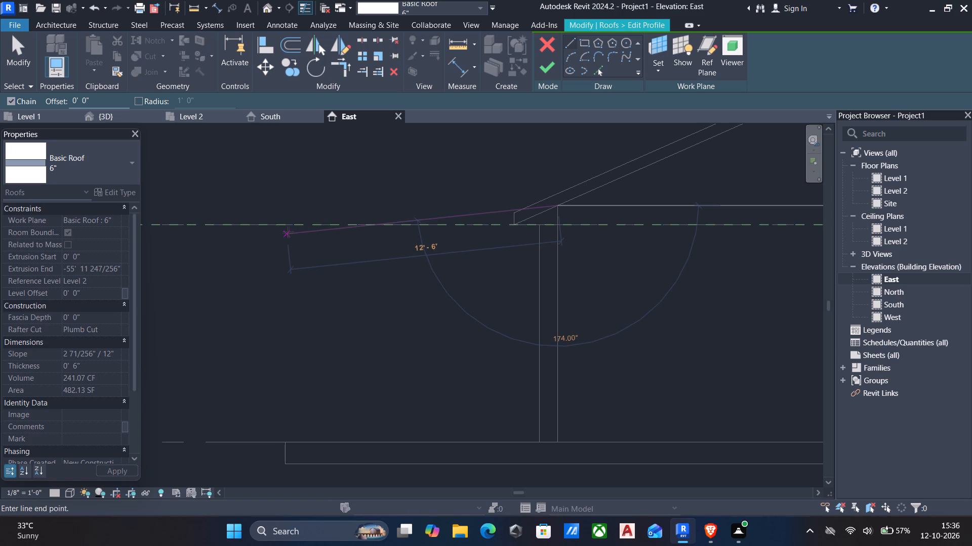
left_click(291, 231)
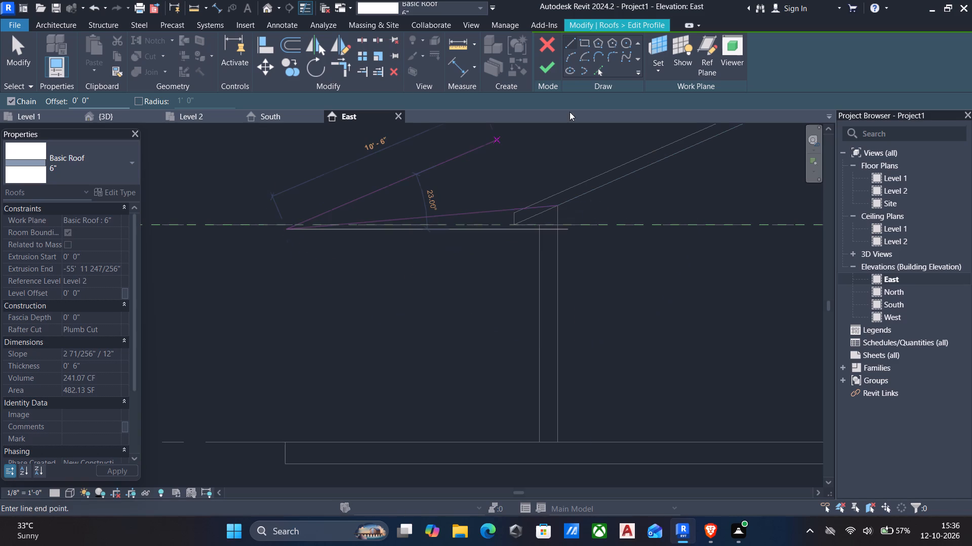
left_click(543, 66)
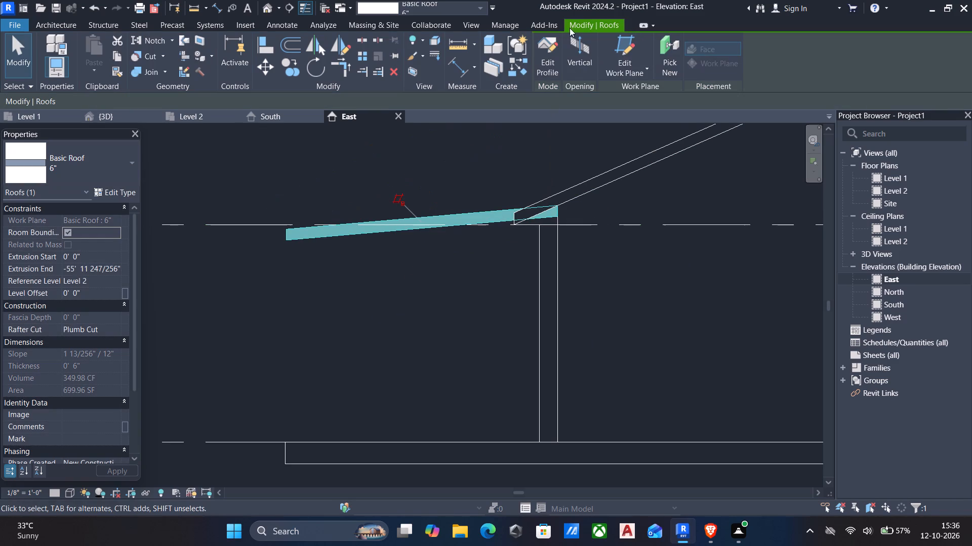
Examine in the 3D view how the edited porch roof meets the gable roof and front wall.
left_click(269, 7)
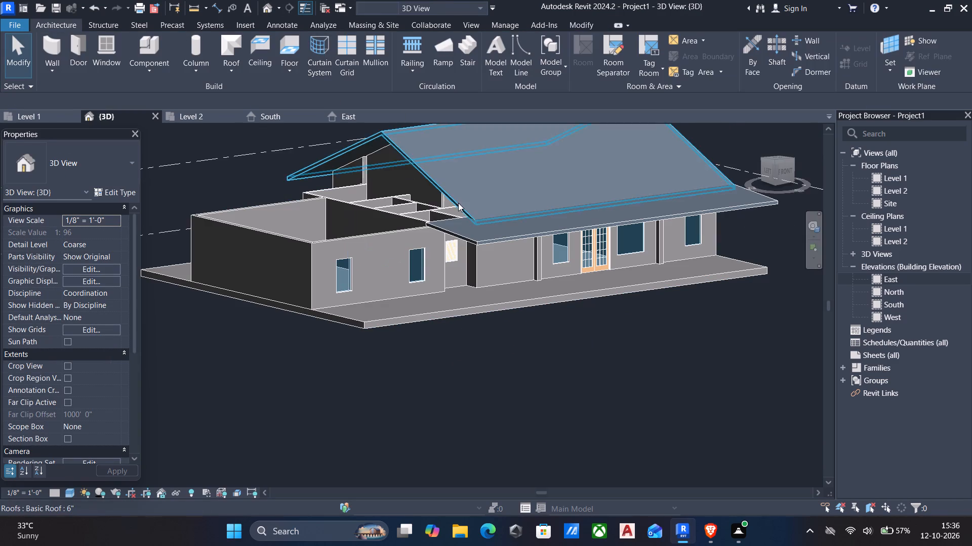
key("Escape")
middle_click_drag(492, 242, 558, 219, "shift")
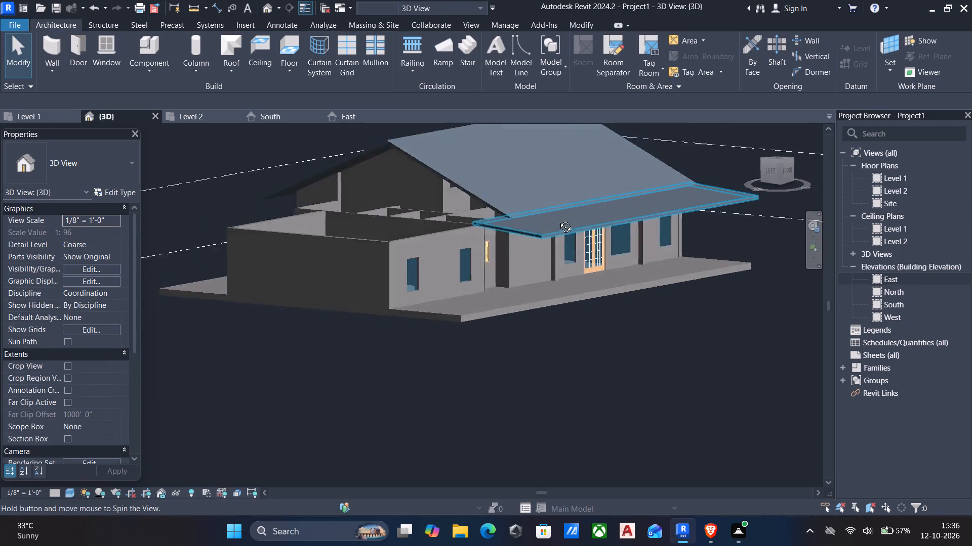
middle_click_drag(558, 219, 605, 207, "shift")
scroll(606, 207, "up", 5)
scroll(619, 252, "up", 5)
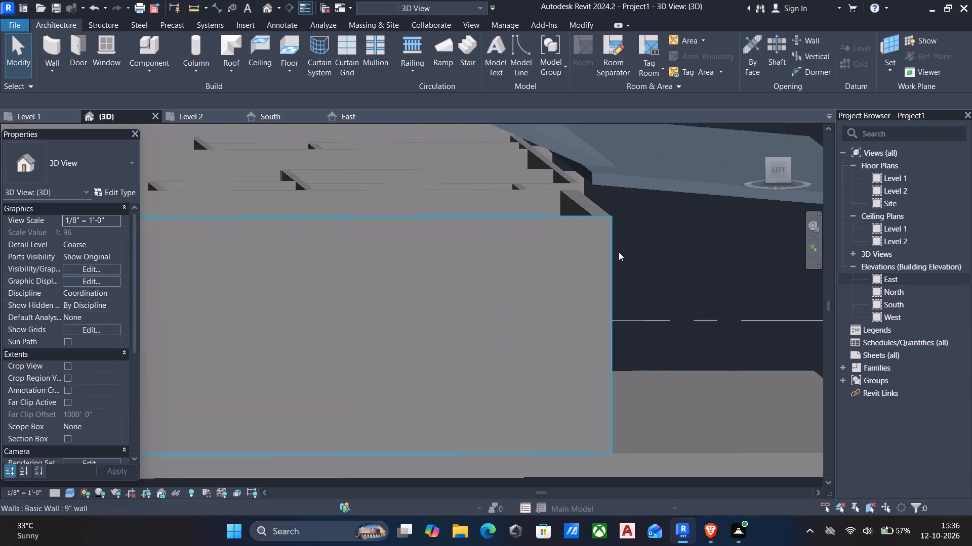
scroll(637, 251, "down", 4)
middle_click_drag(633, 251, 354, 305, "shift")
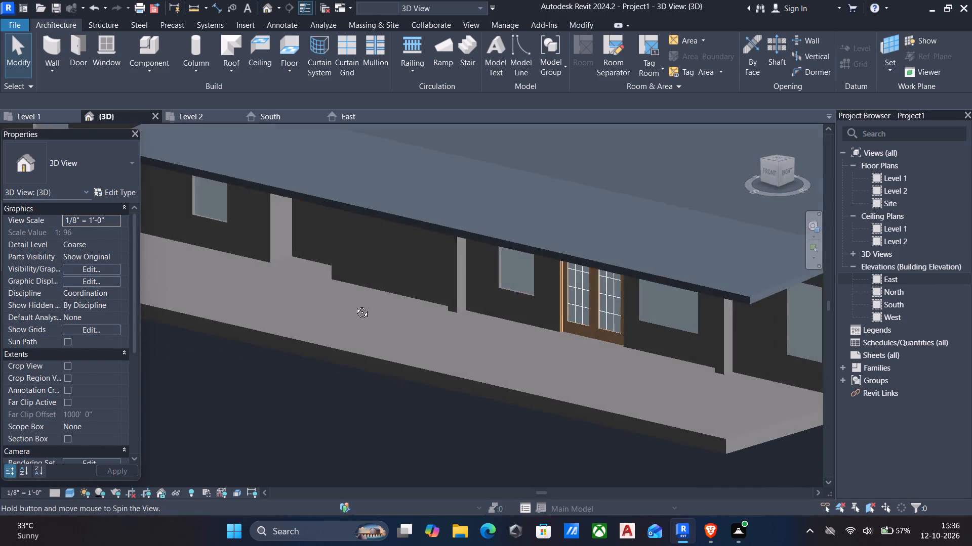
middle_click_drag(354, 305, 244, 226, "shift")
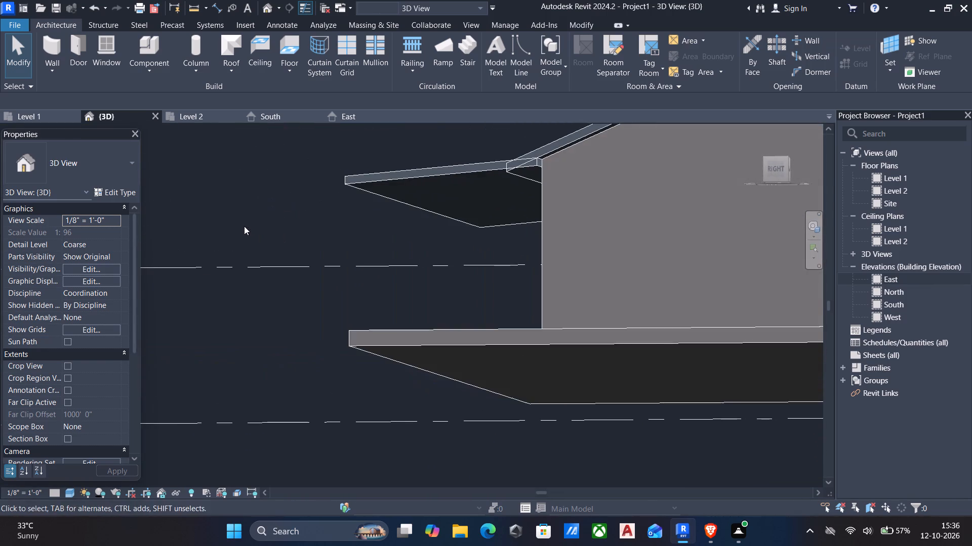
scroll(491, 200, "up", 4)
scroll(491, 200, "down", 6)
middle_click_drag(492, 201, 561, 200)
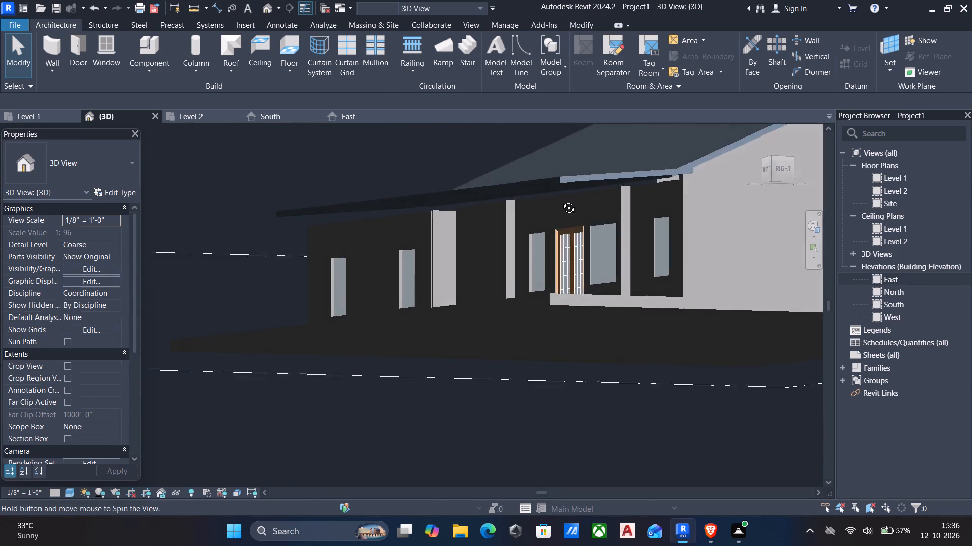
middle_click_drag(561, 200, 547, 308)
Delete the gable roof and the extruded porch roof from the house in the 3D view.
left_click(705, 262)
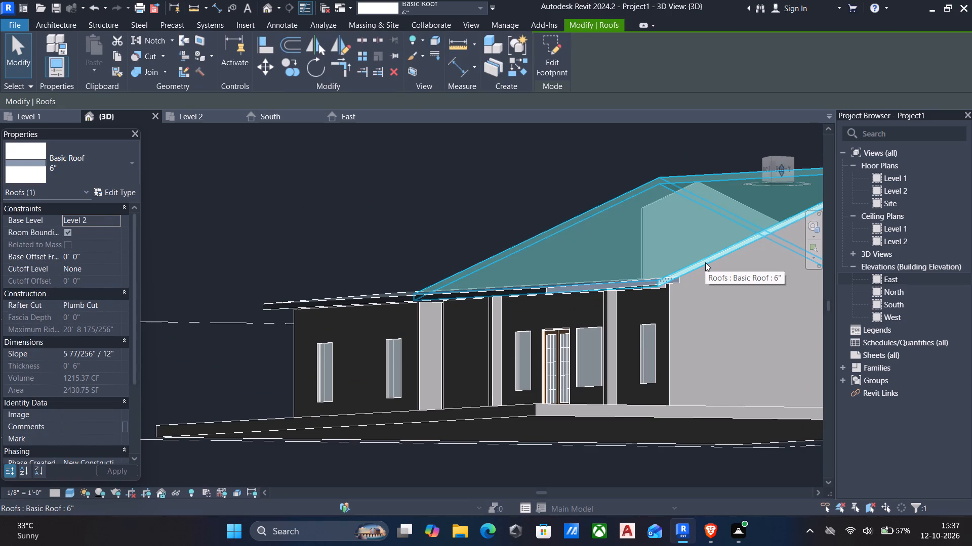
key("Delete")
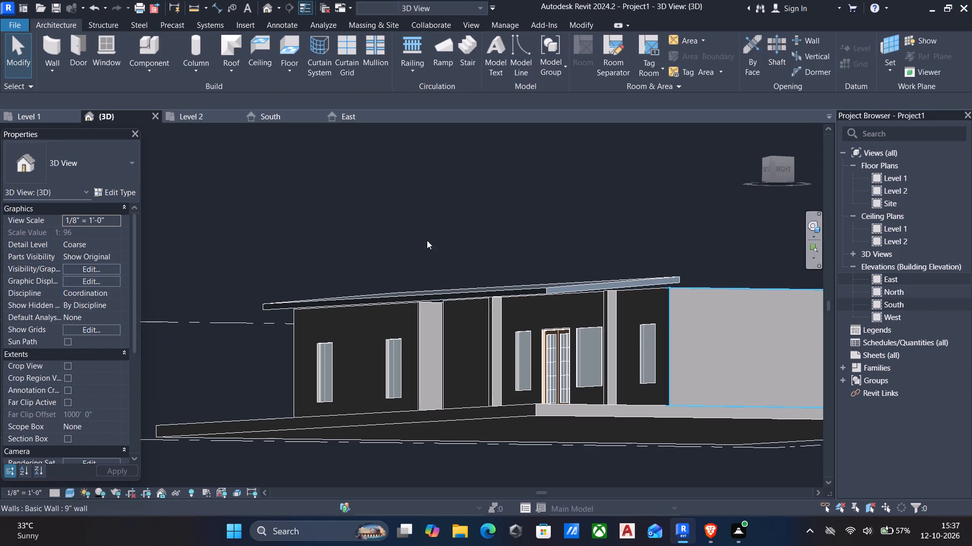
left_click(579, 285)
key("Delete")
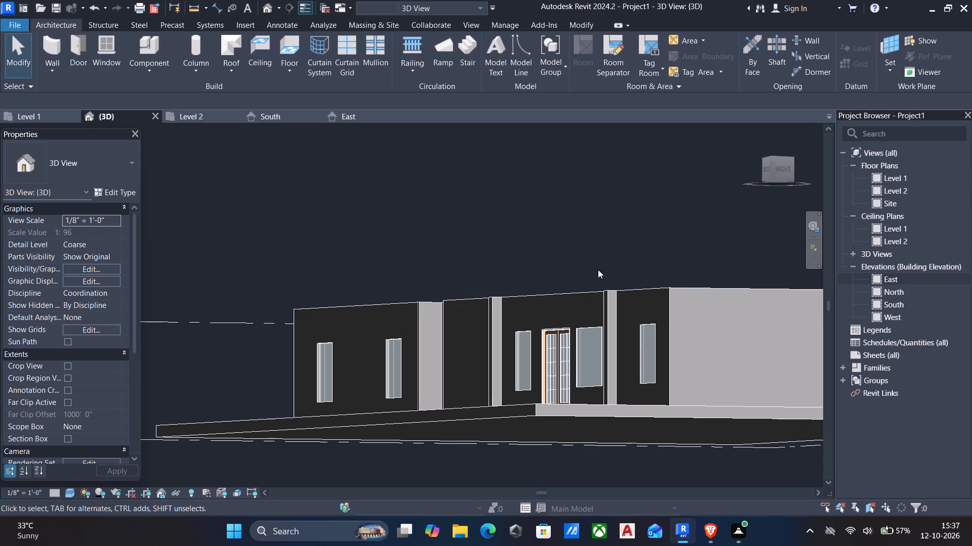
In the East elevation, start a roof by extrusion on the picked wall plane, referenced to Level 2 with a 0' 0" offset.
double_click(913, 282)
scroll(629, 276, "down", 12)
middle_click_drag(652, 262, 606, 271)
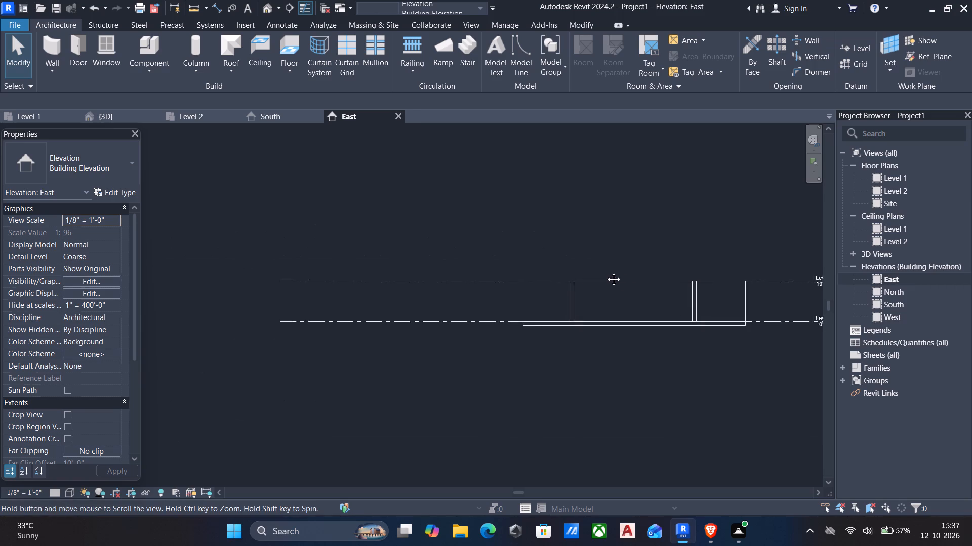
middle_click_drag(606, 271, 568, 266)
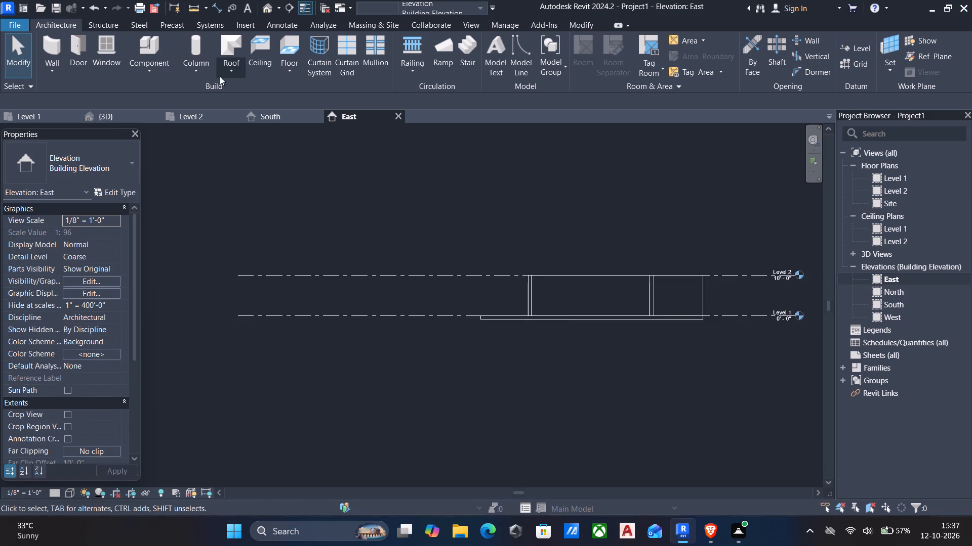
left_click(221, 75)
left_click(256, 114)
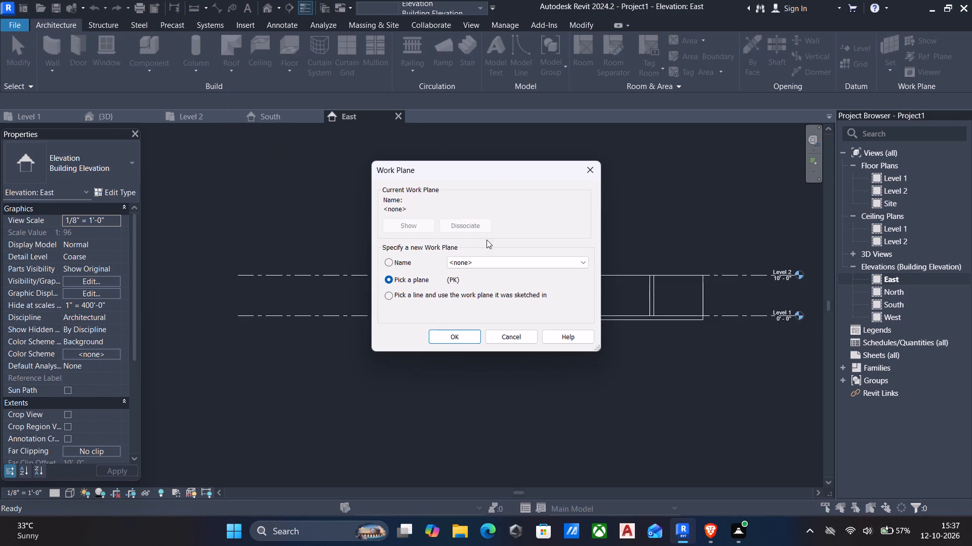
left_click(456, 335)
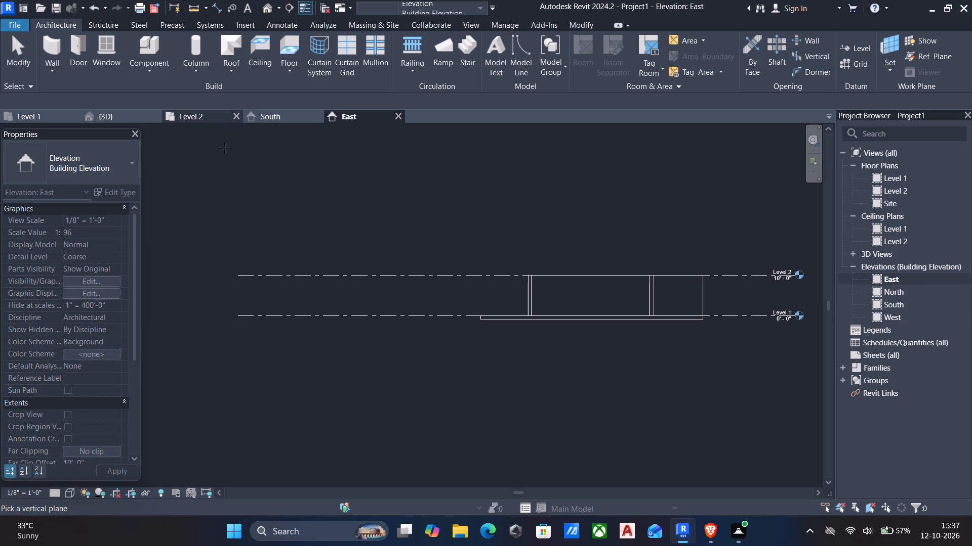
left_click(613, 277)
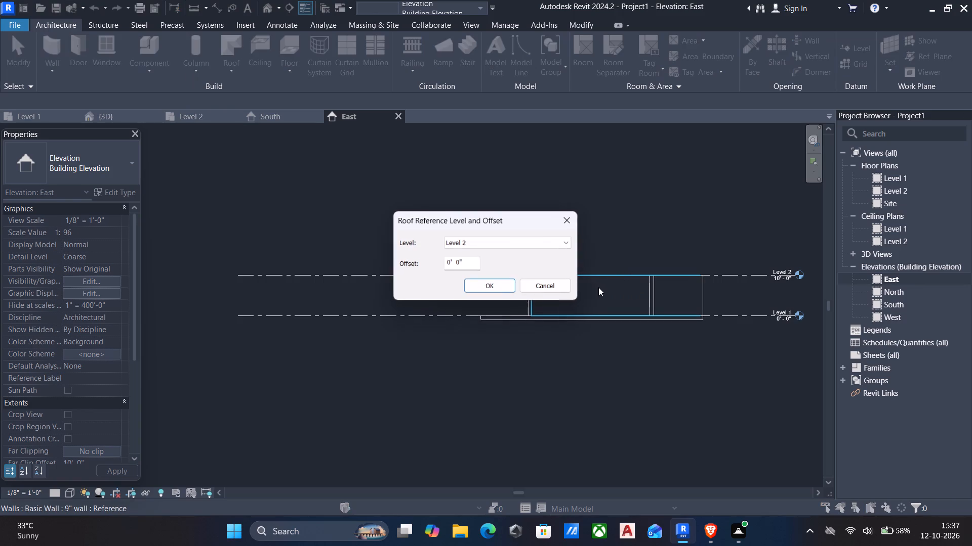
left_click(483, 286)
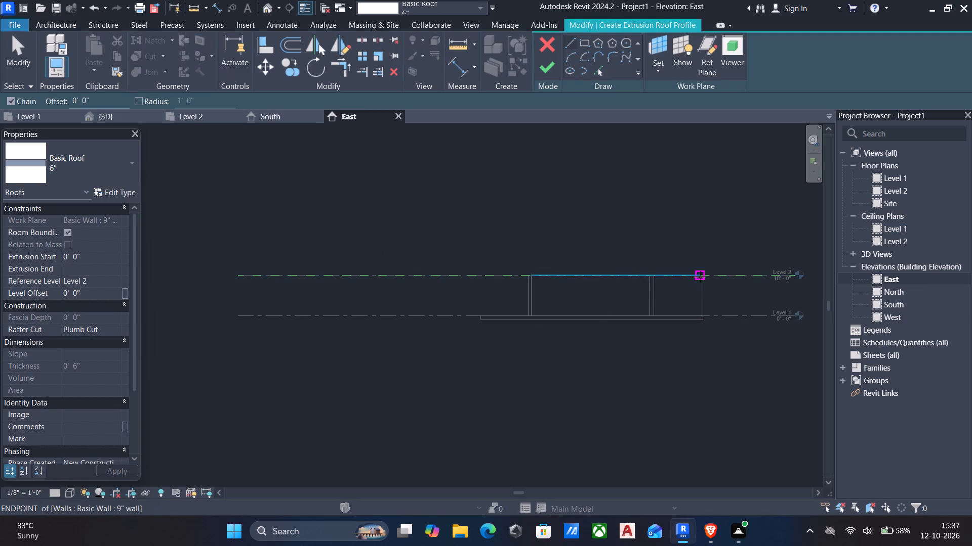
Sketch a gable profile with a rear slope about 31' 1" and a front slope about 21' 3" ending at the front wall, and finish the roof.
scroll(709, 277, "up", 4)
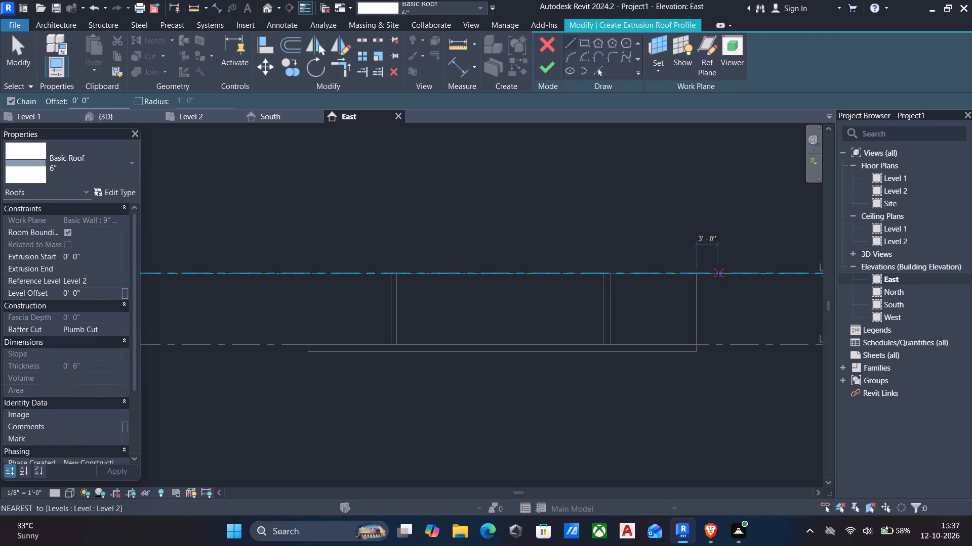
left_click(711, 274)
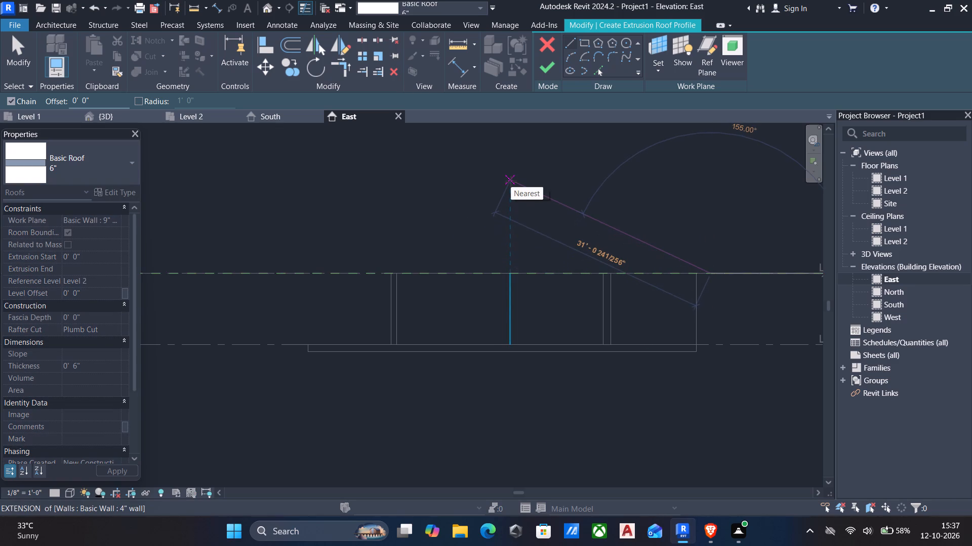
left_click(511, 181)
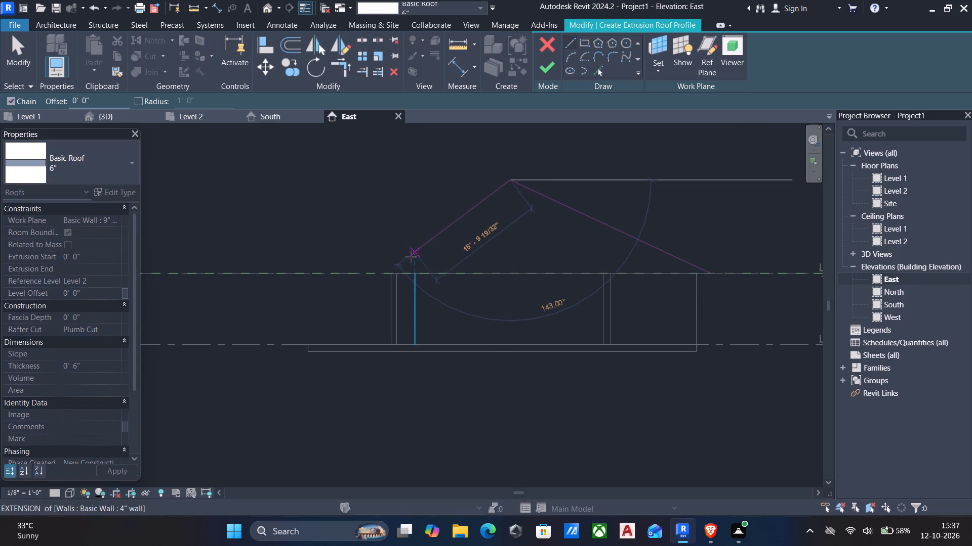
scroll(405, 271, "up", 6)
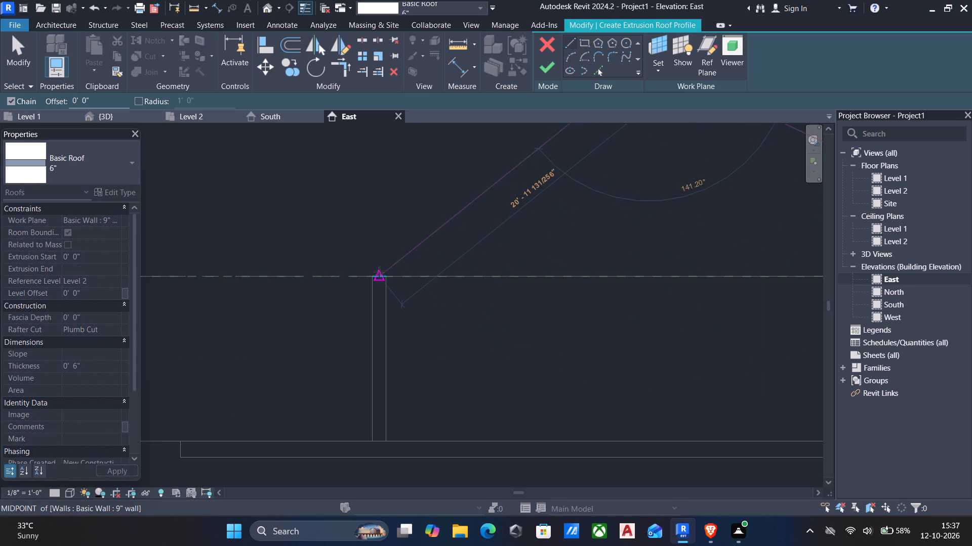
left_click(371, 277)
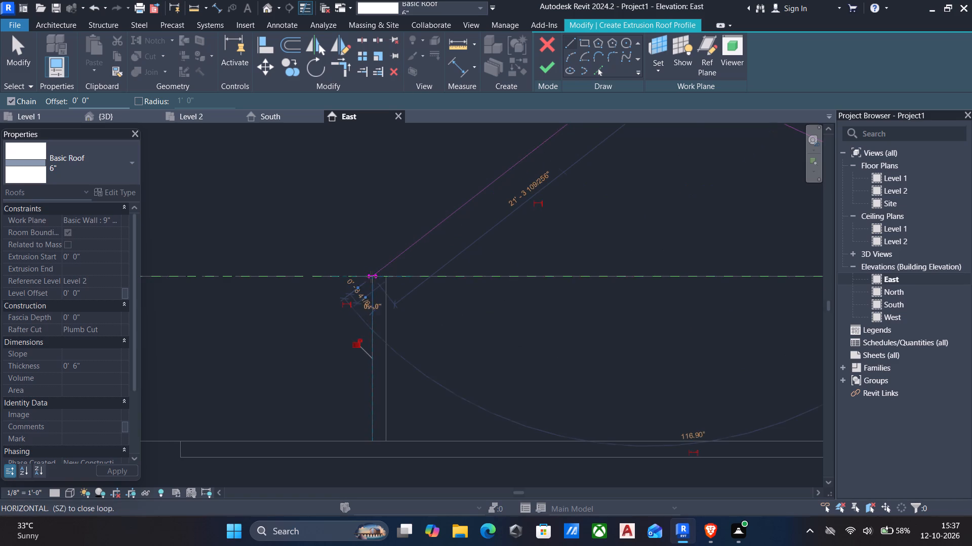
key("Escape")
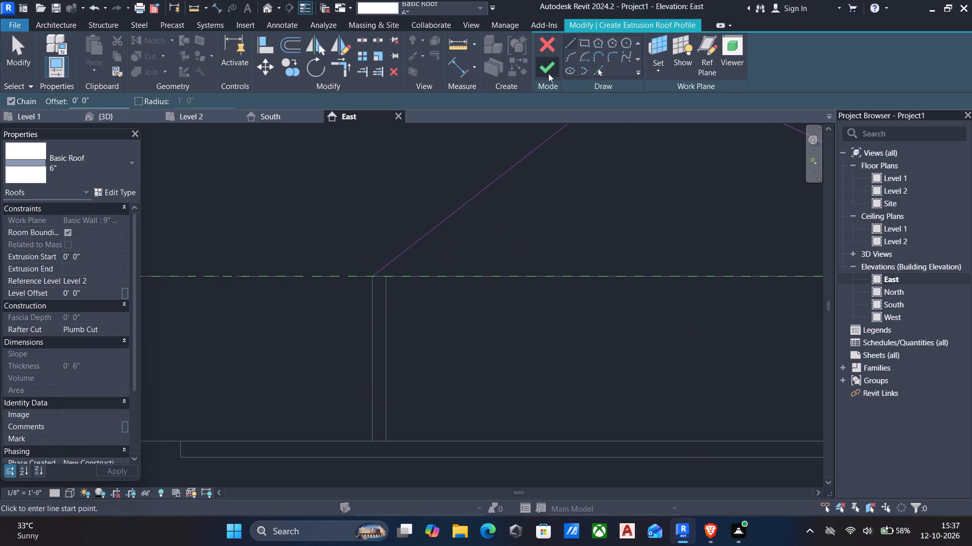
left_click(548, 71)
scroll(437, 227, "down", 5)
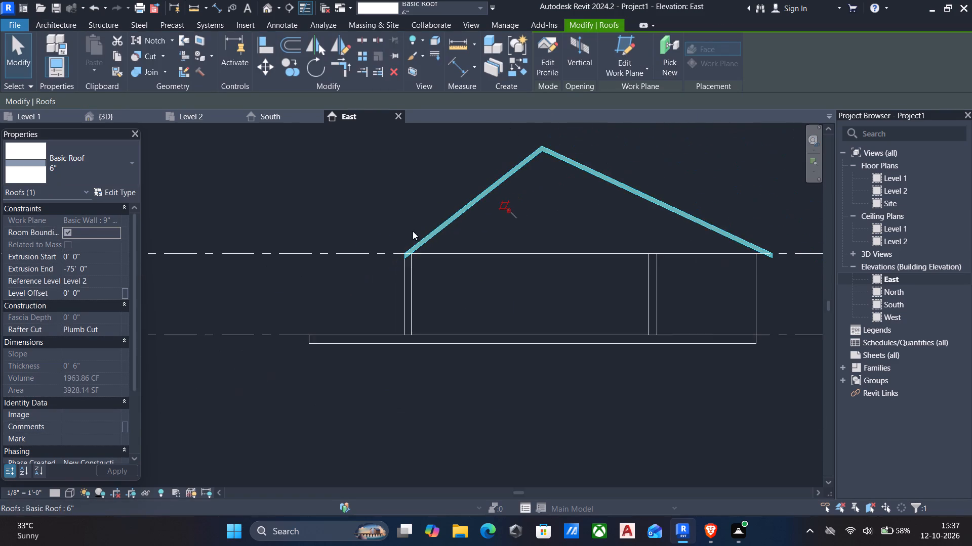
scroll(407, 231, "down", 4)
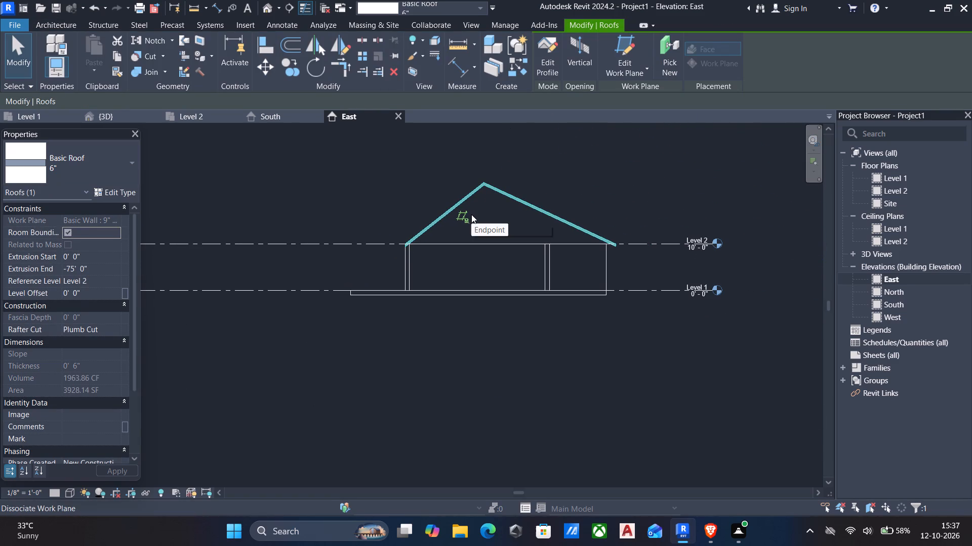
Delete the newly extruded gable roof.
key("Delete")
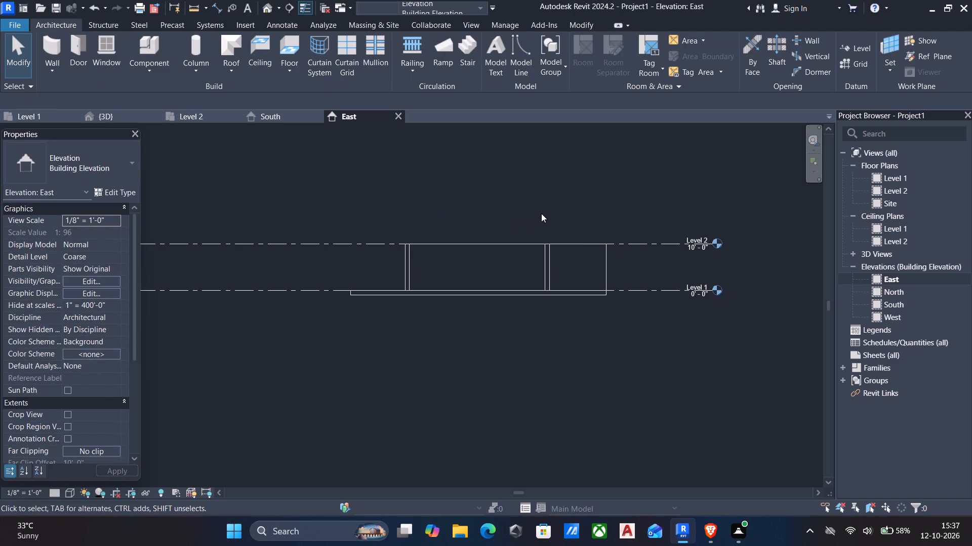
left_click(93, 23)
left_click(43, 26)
Start a roof by extrusion on the picked wall plane, referenced to Level 2 with a 0' 0" offset.
left_click(222, 70)
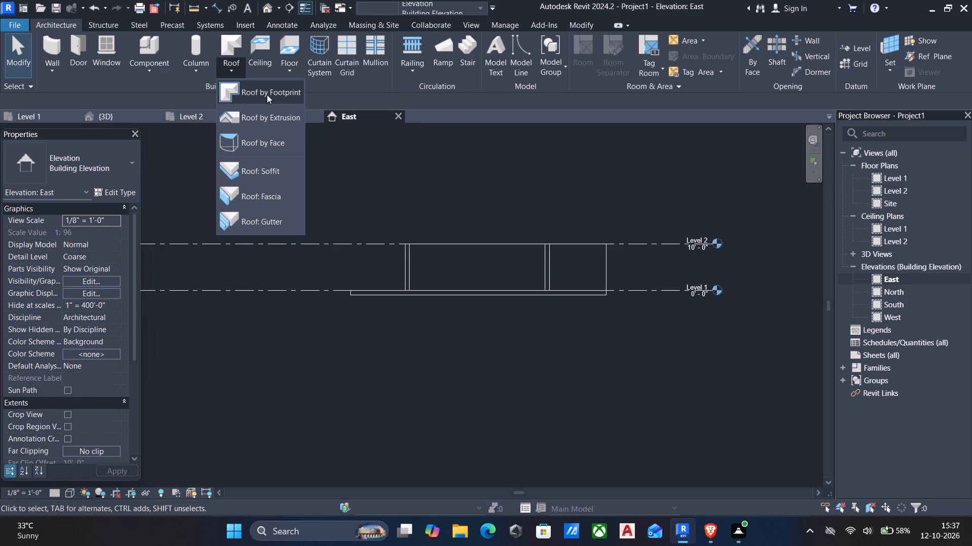
left_click(270, 113)
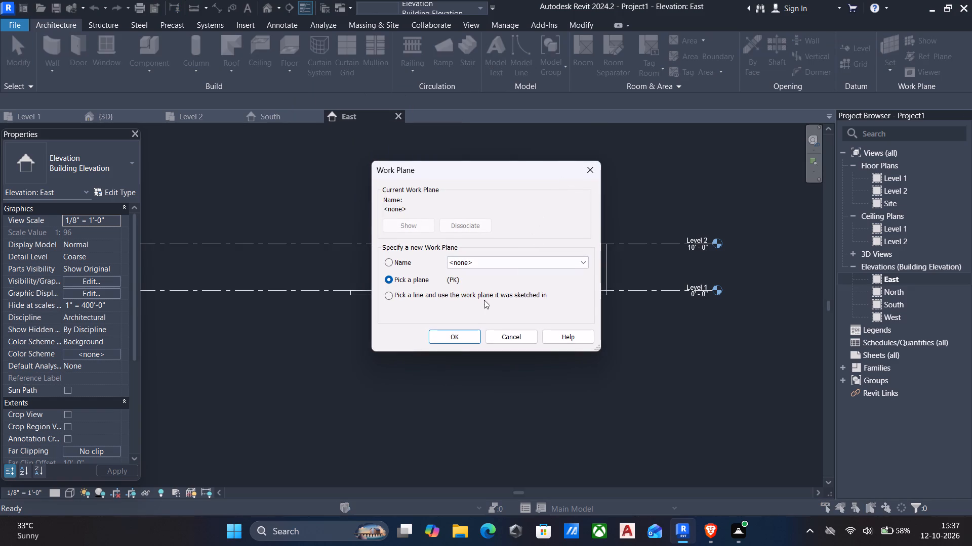
left_click(447, 337)
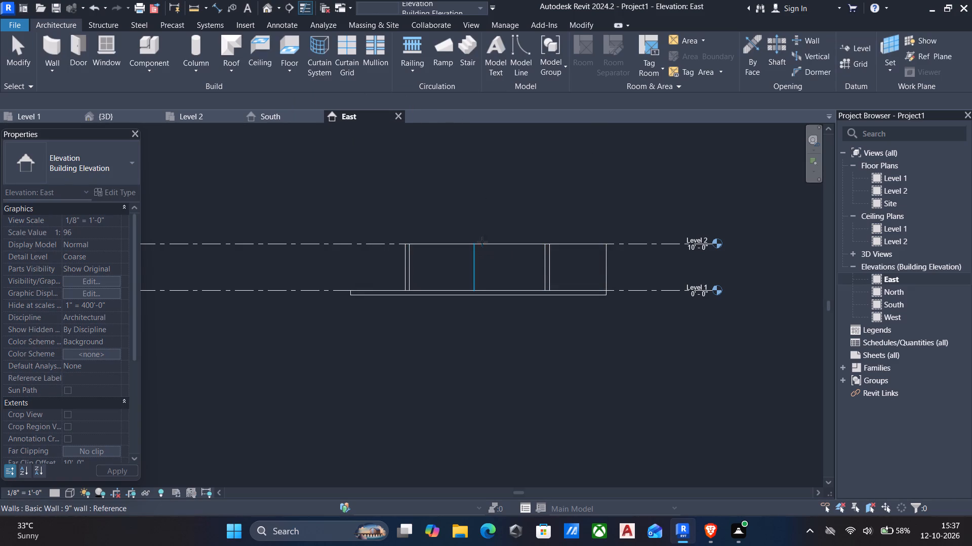
left_click(456, 245)
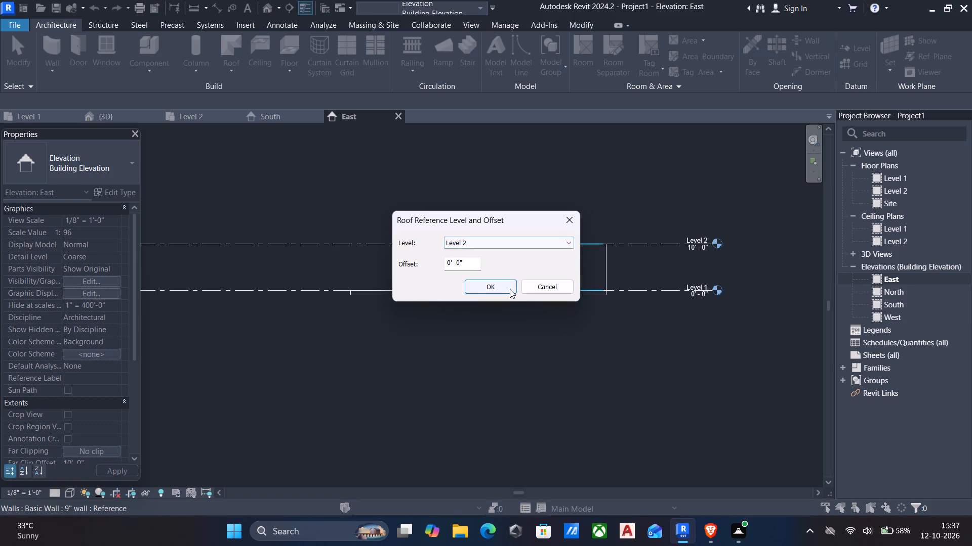
left_click(496, 284)
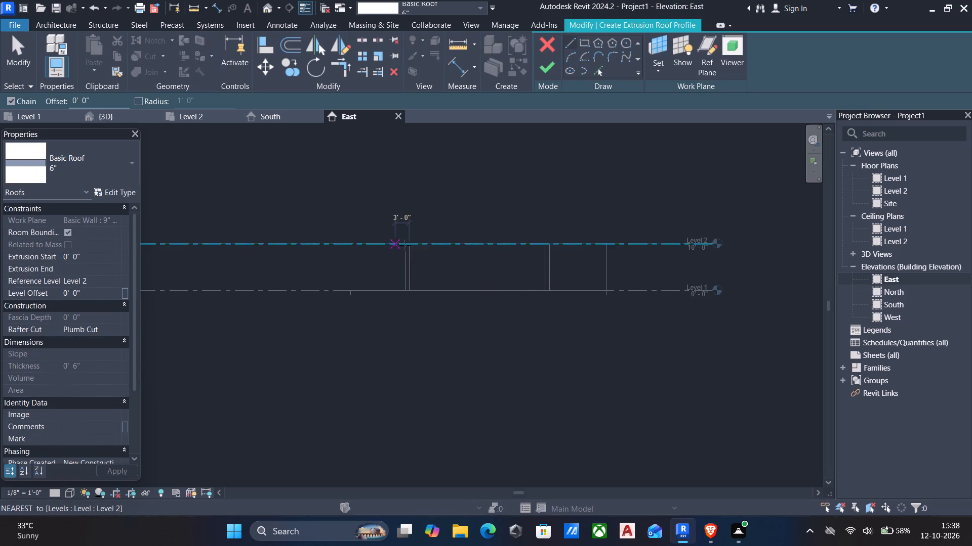
Sketch guide lines: one along the wall top from front to rear corner, and a vertical one about 9' 6" up from its midpoint.
left_click(567, 42)
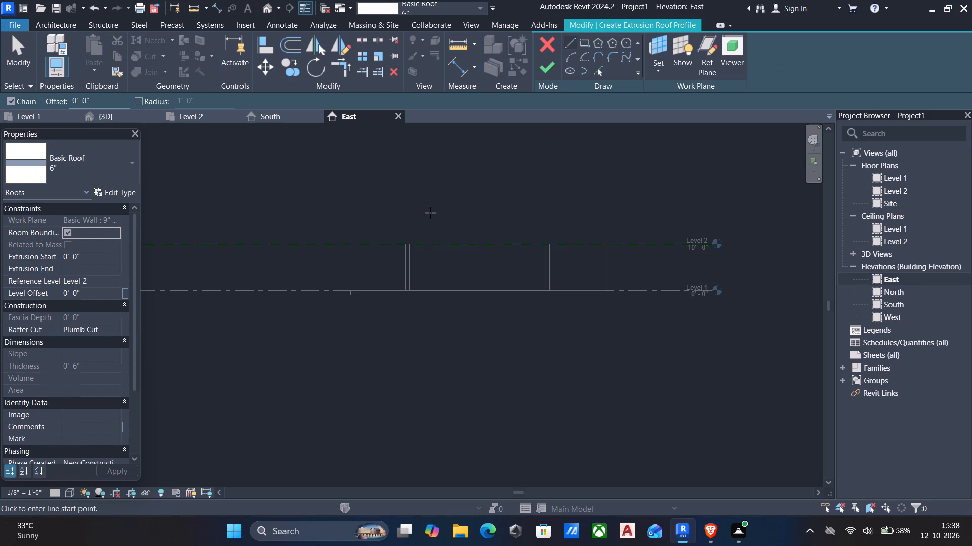
scroll(415, 260, "up", 3)
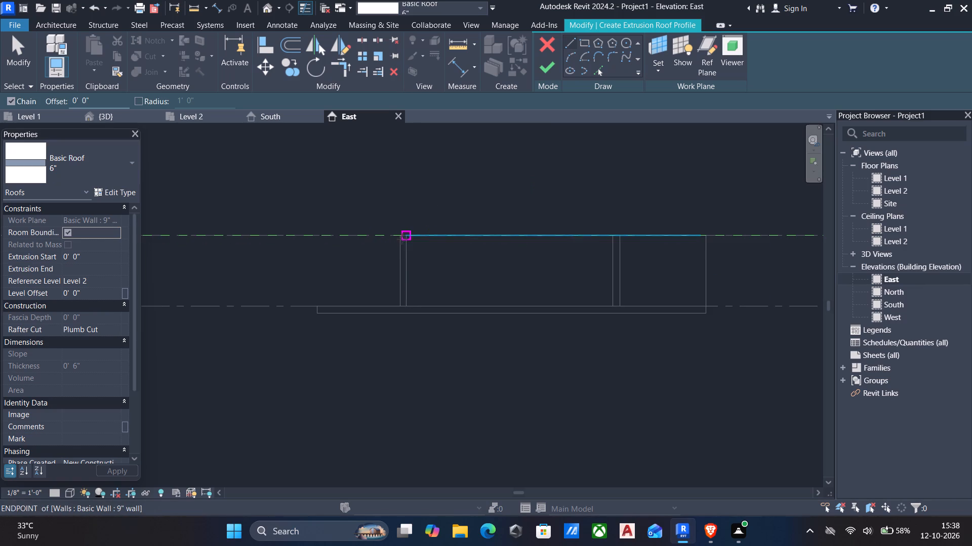
left_click(402, 238)
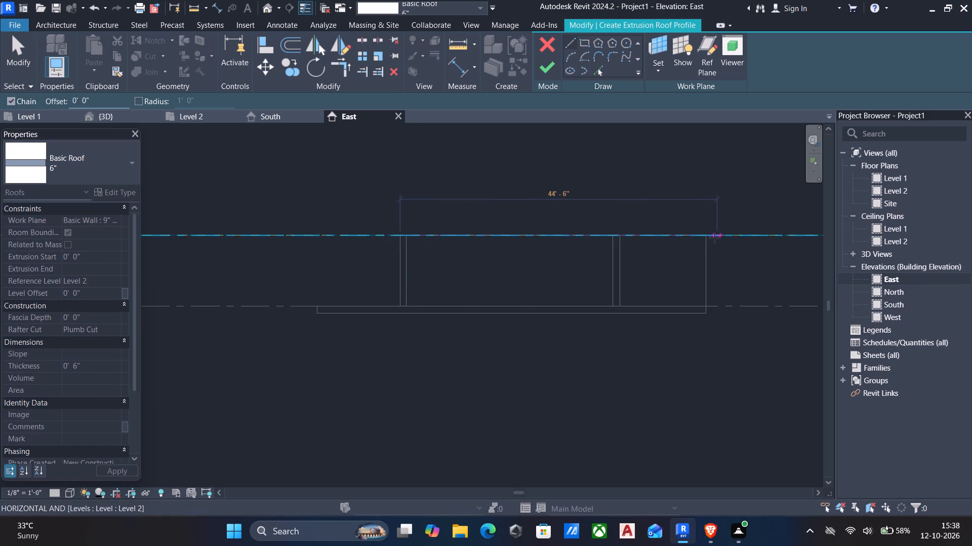
left_click(704, 235)
key("Escape")
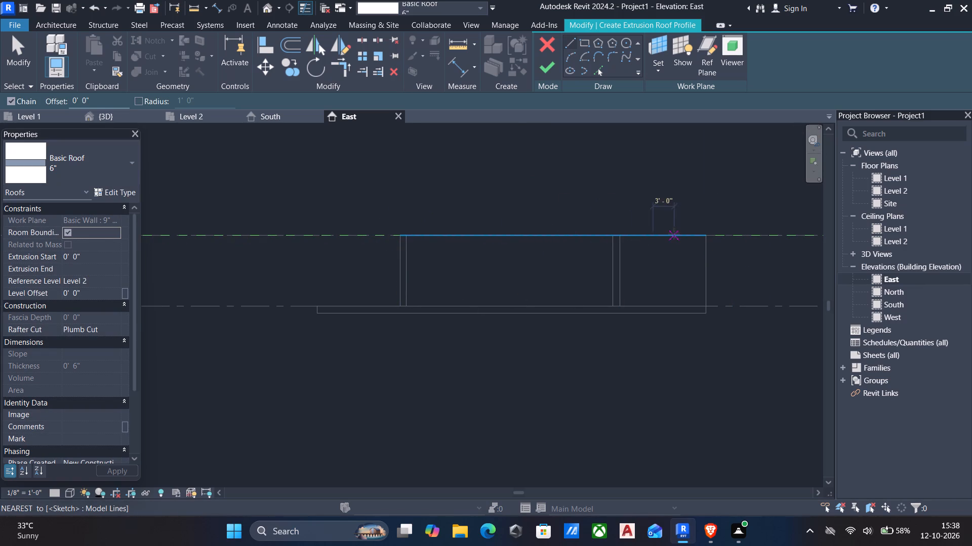
left_click(555, 232)
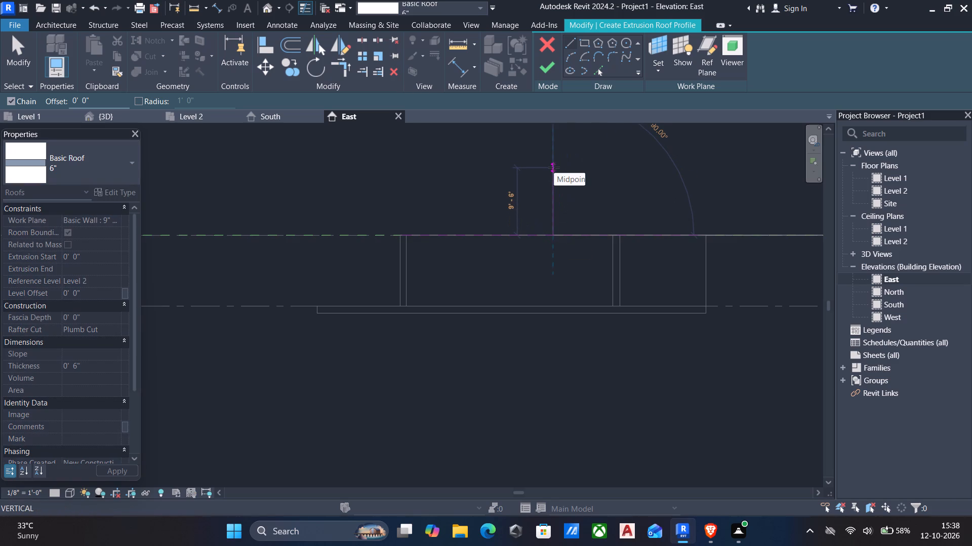
left_click(554, 167)
key("Escape")
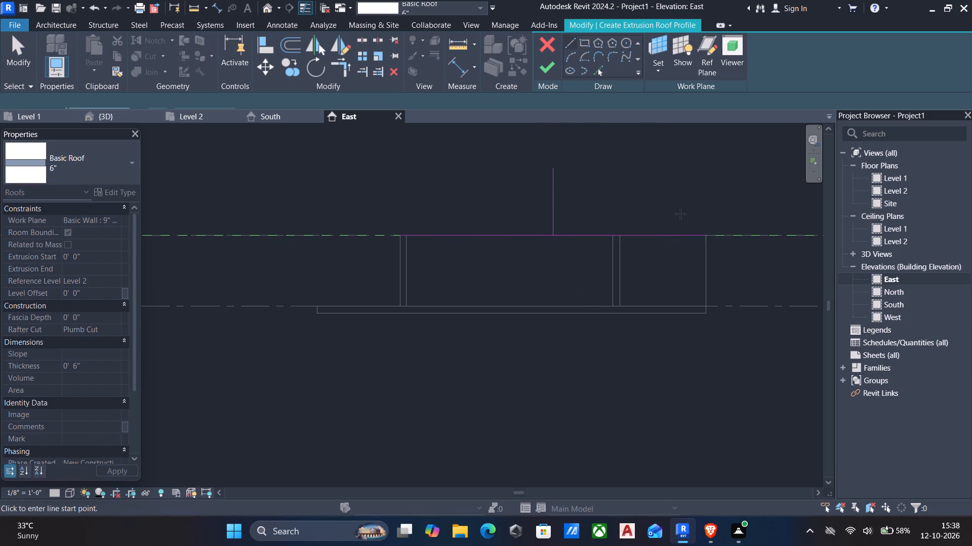
Draw the roof slopes from the guide's peak: about 24' 11" to just beyond the rear wall and about 23' 2" to just above the front wall.
left_click(716, 237)
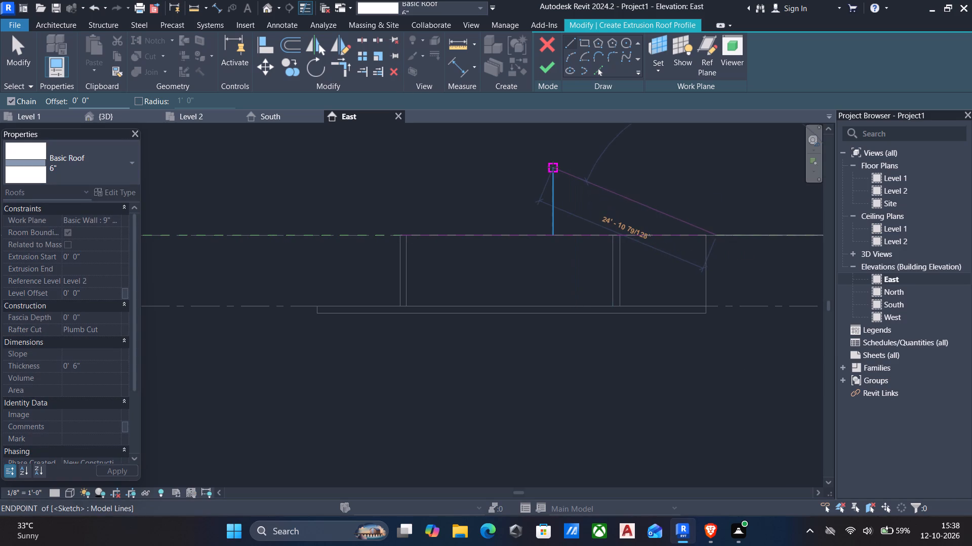
left_click(553, 167)
key("Escape")
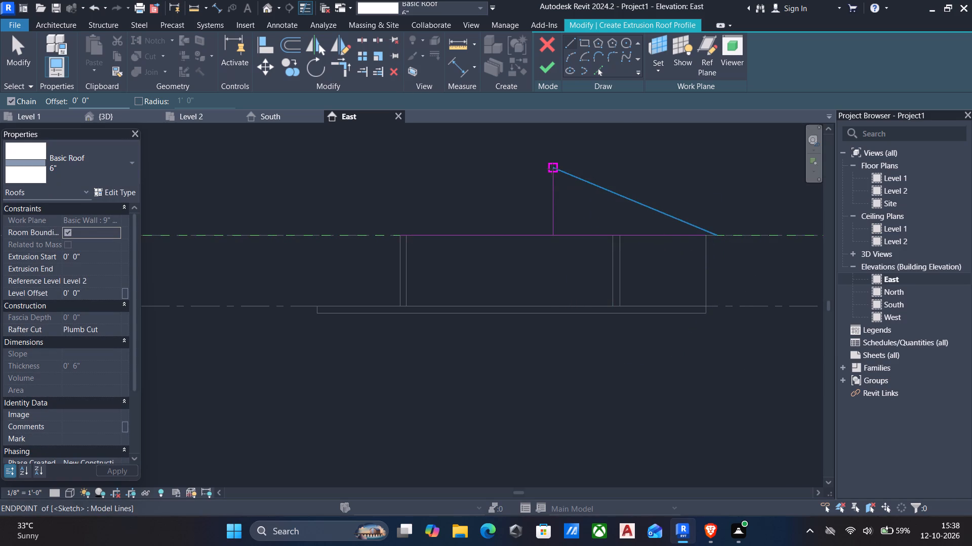
left_click(553, 169)
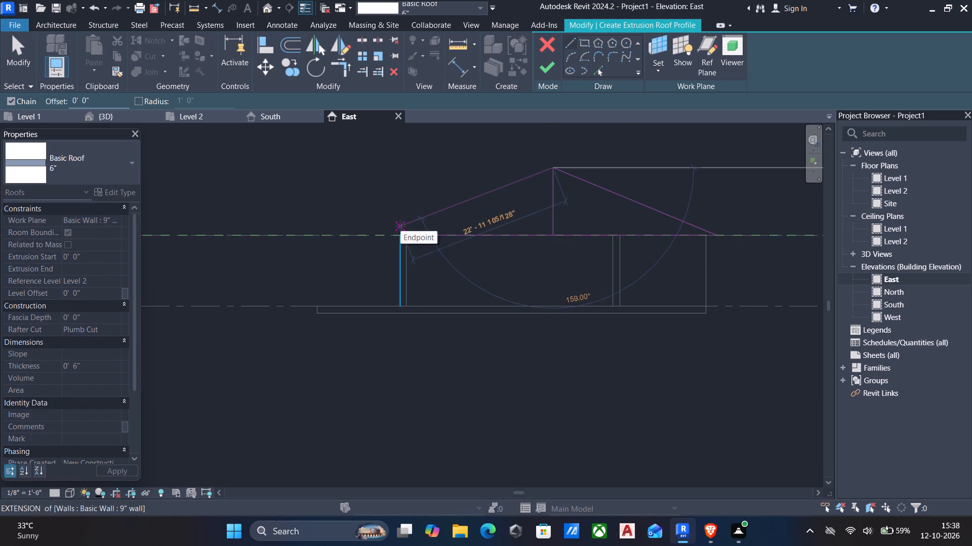
scroll(400, 228, "up", 4)
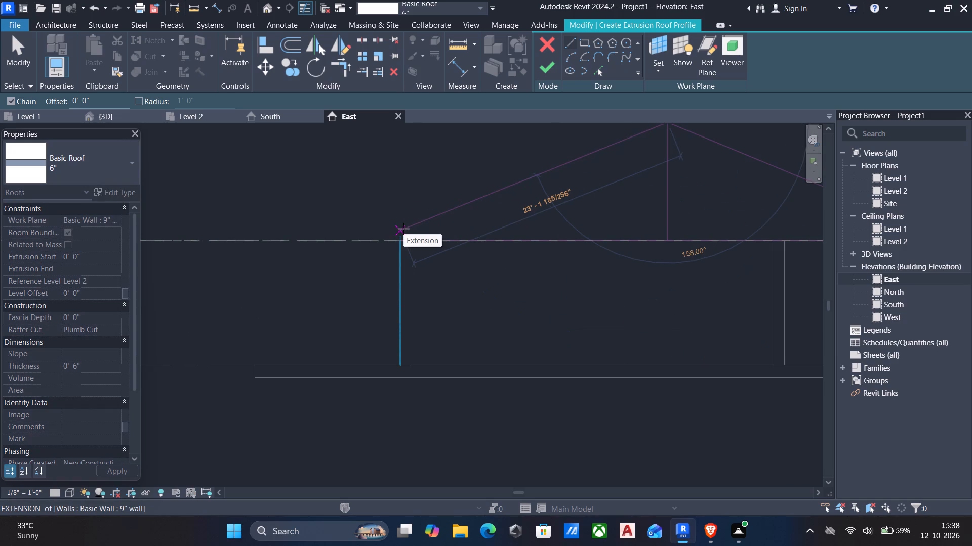
left_click(403, 229)
key("Escape")
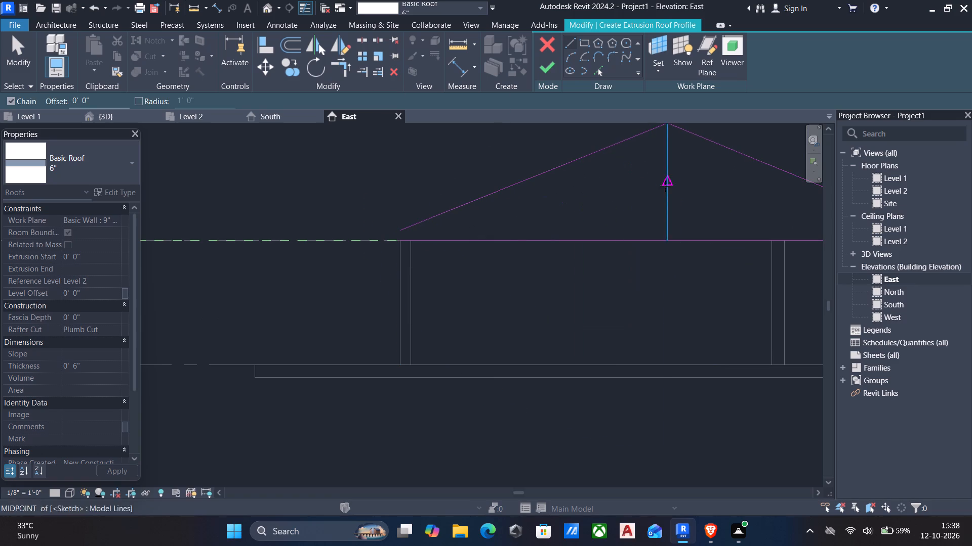
key("Escape")
Delete the vertical and horizontal guide lines from the roof profile sketch.
left_click_drag(698, 196, 606, 198)
key("Delete")
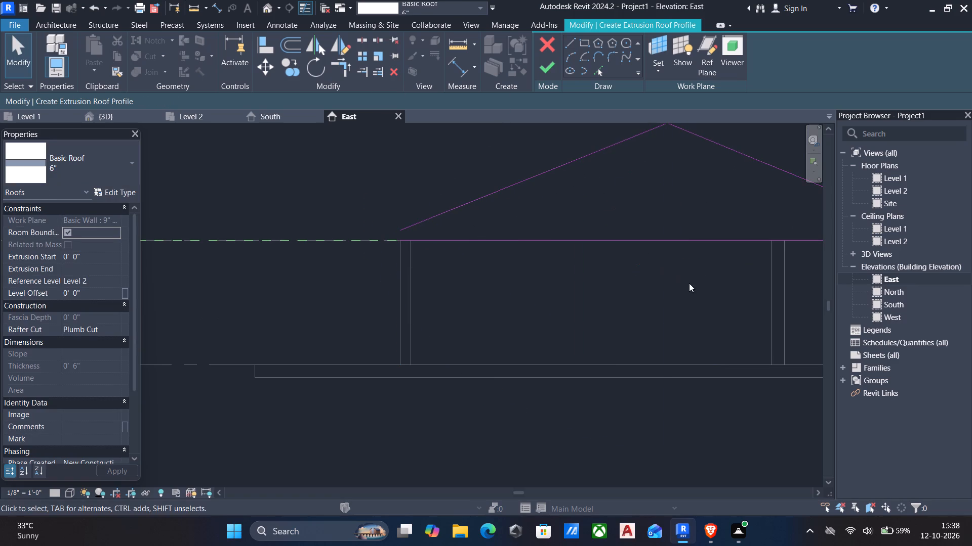
left_click_drag(689, 283, 609, 234)
key("Delete")
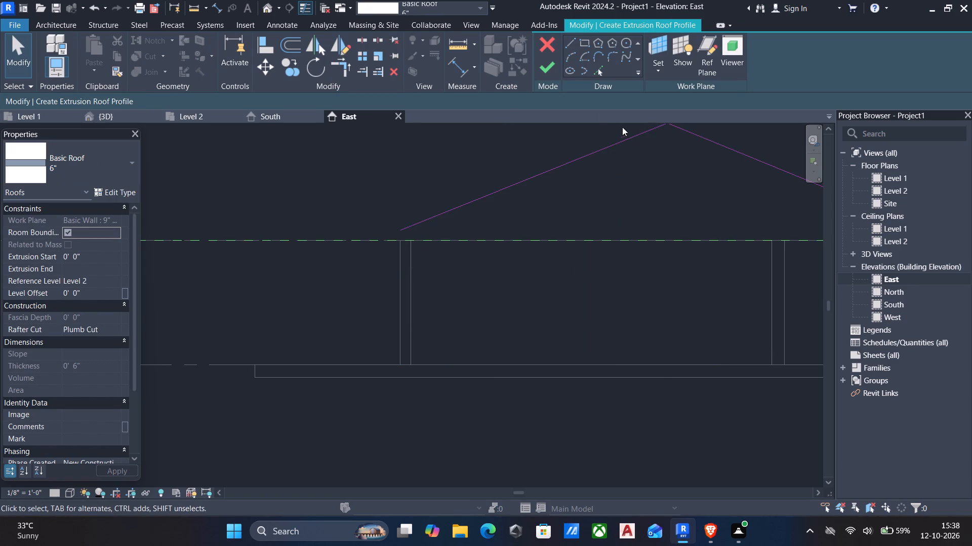
Finish the roof profile sketch to create the extruded gable roof.
left_click(539, 64)
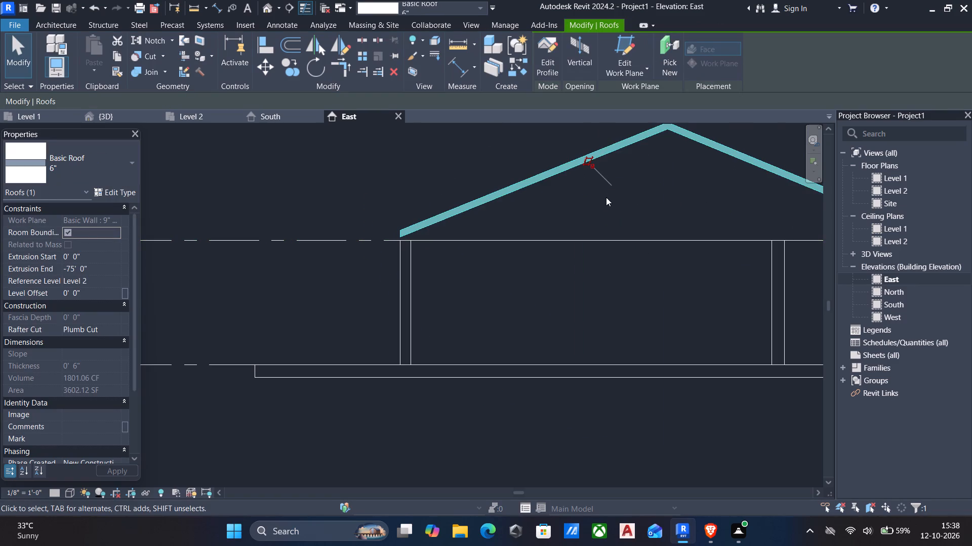
scroll(602, 208, "down", 4)
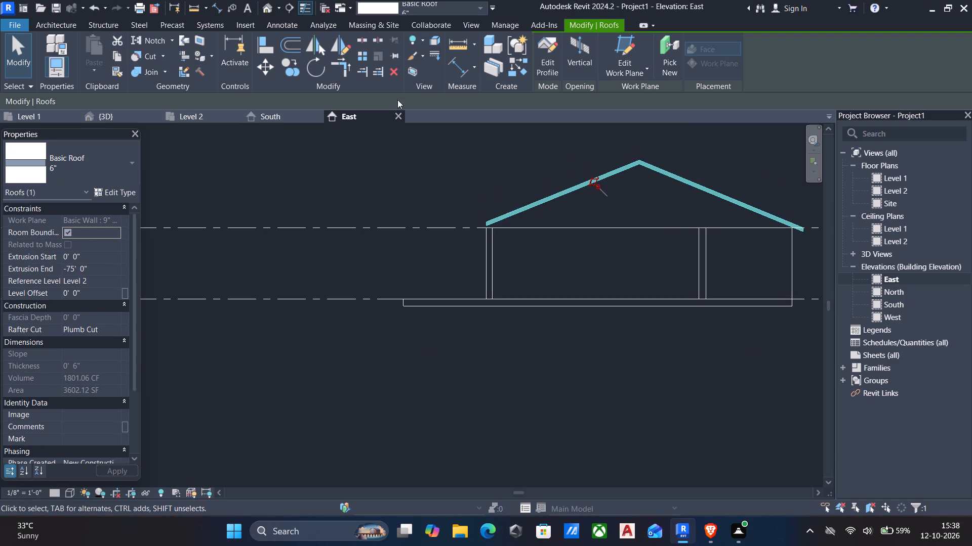
Examine the new gable roof in the 3D view from all sides, including the gable ends and where it meets the walls.
left_click(268, 11)
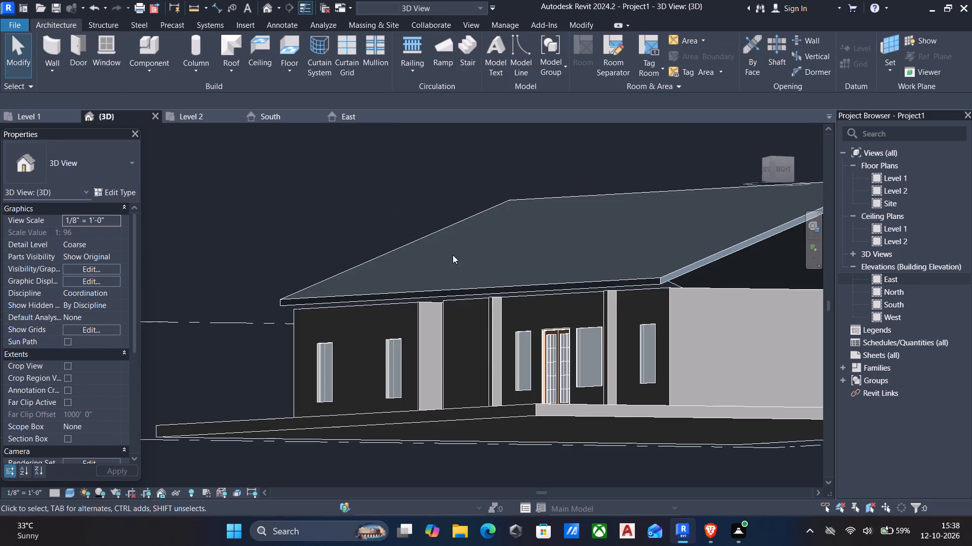
scroll(453, 255, "down", 4)
scroll(496, 308, "down", 5)
middle_click_drag(633, 339, 607, 349, "shift")
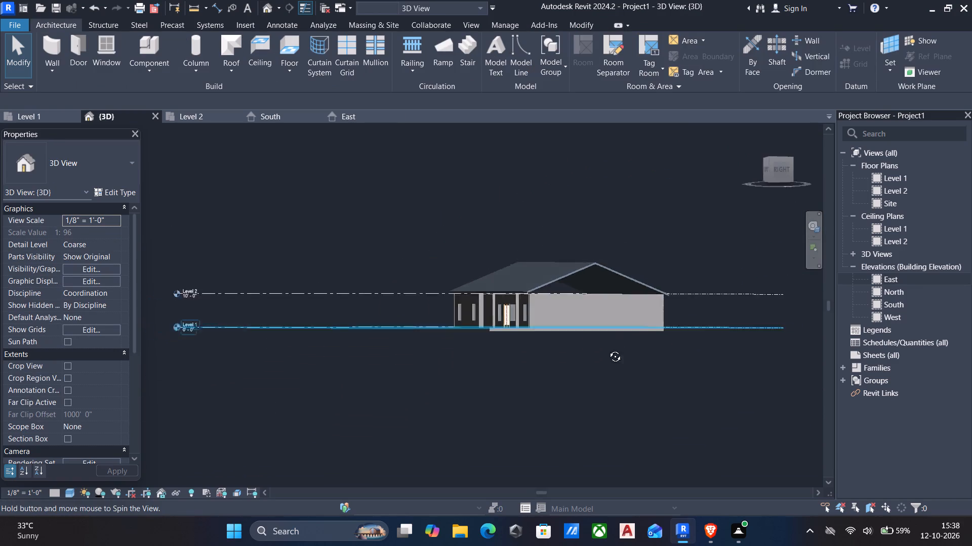
middle_click_drag(607, 349, 267, 381, "shift")
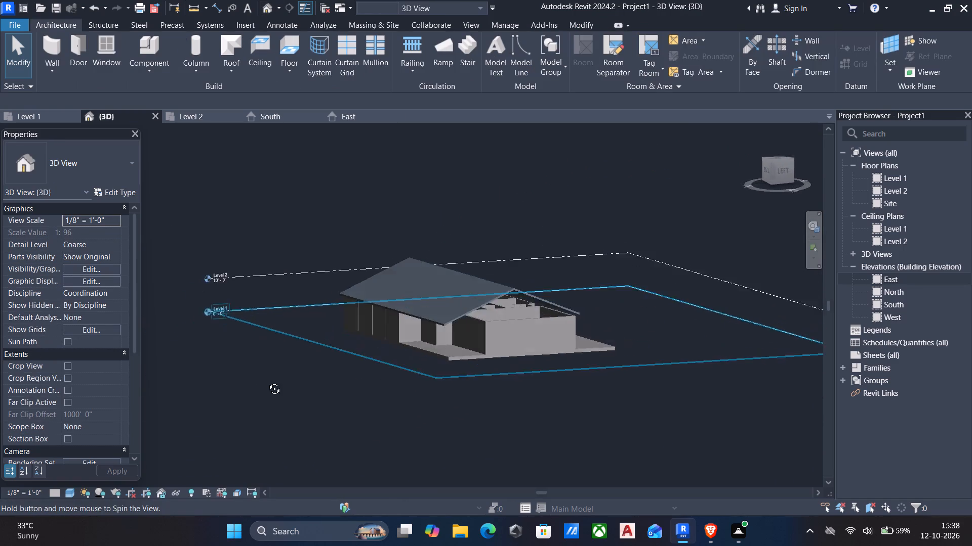
middle_click_drag(267, 381, 216, 379, "shift")
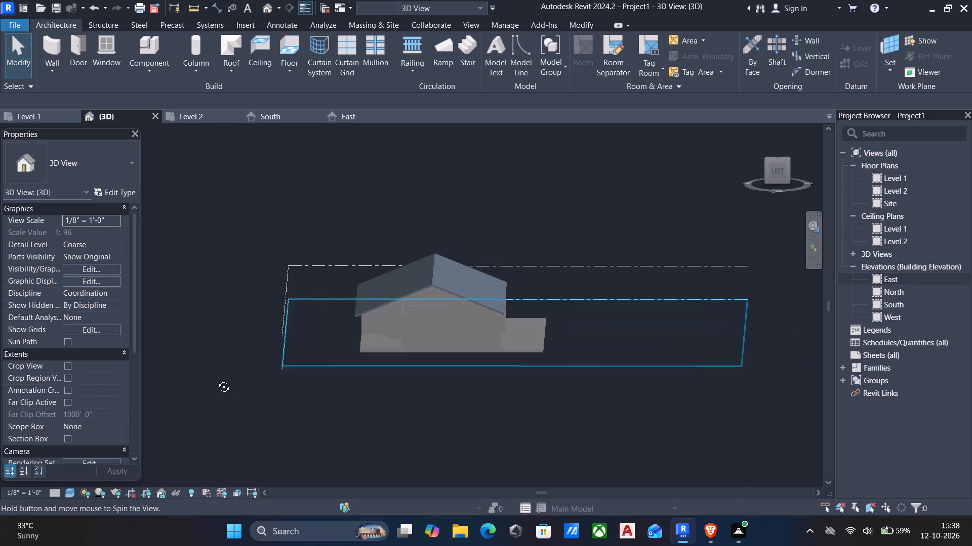
middle_click_drag(216, 379, 409, 361, "shift")
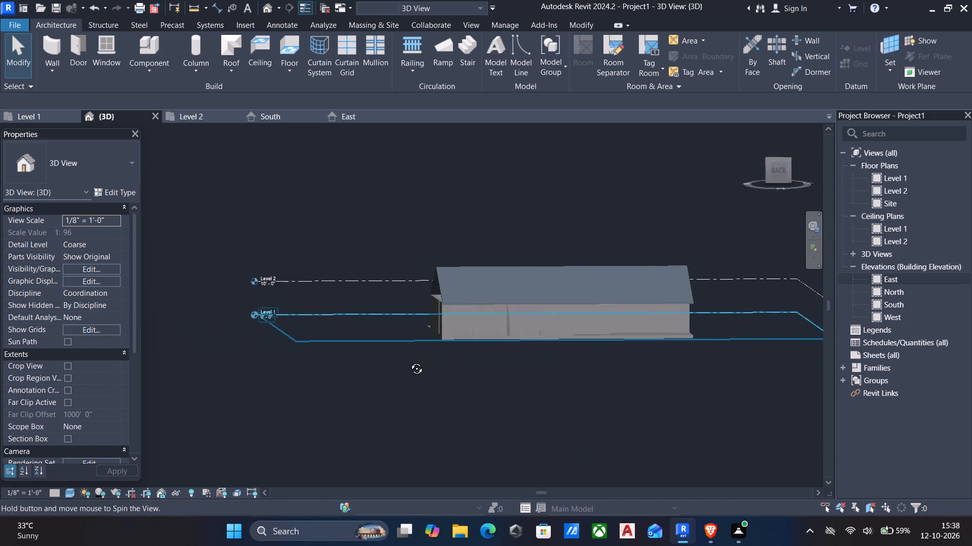
middle_click_drag(409, 361, 182, 373, "shift")
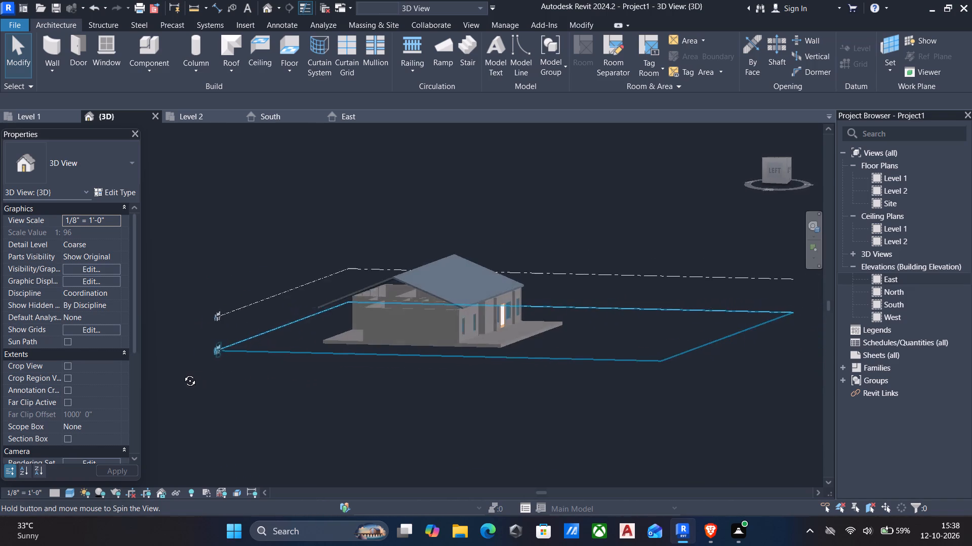
middle_click_drag(182, 373, 0, 373, "shift")
middle_click_drag(501, 342, 472, 347, "shift")
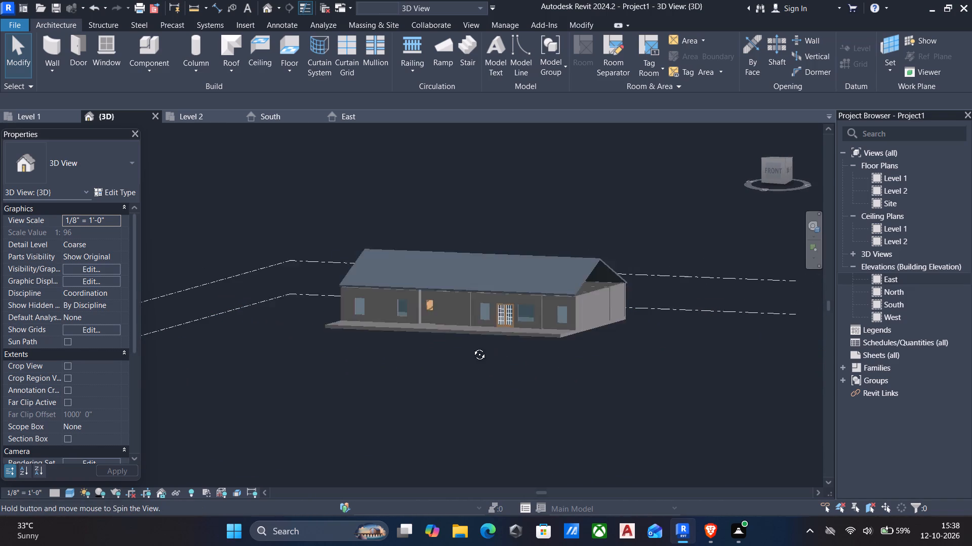
middle_click_drag(472, 347, 408, 307, "shift")
scroll(534, 307, "up", 5)
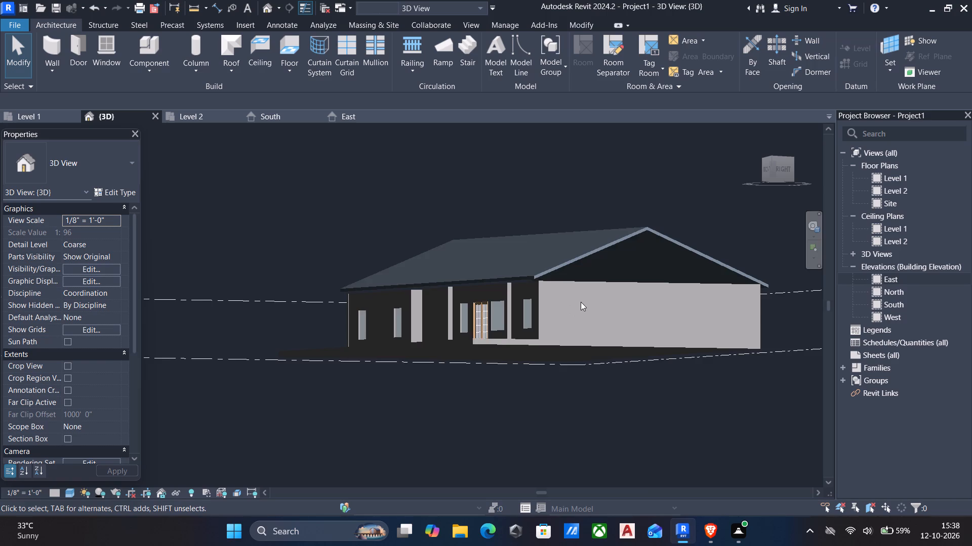
scroll(545, 287, "up", 6)
scroll(435, 296, "down", 5)
middle_click_drag(444, 295, 401, 312, "shift")
middle_click(311, 279, "shift")
scroll(363, 306, "down", 2)
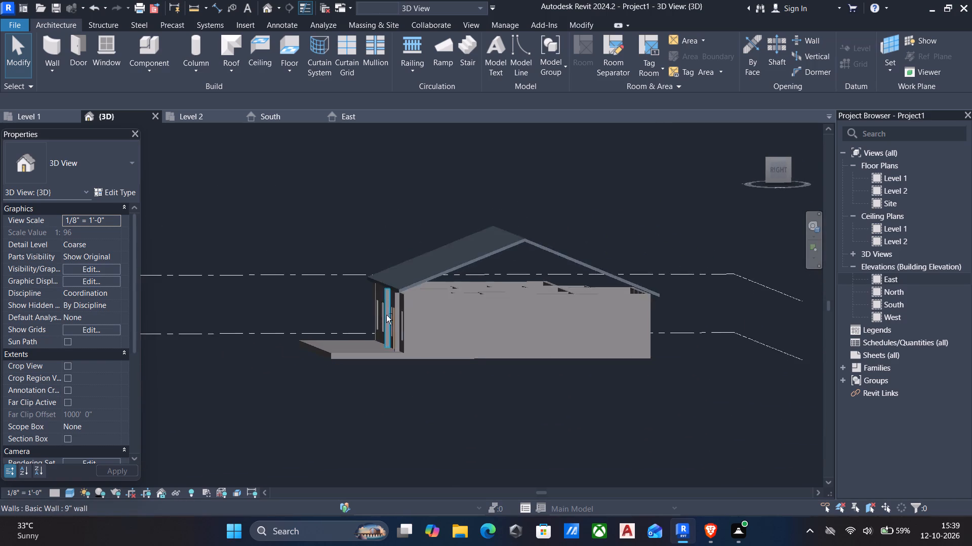
middle_click_drag(386, 315, 375, 311, "shift")
middle_click_drag(375, 298, 386, 294, "shift")
middle_click_drag(410, 306, 386, 312, "shift")
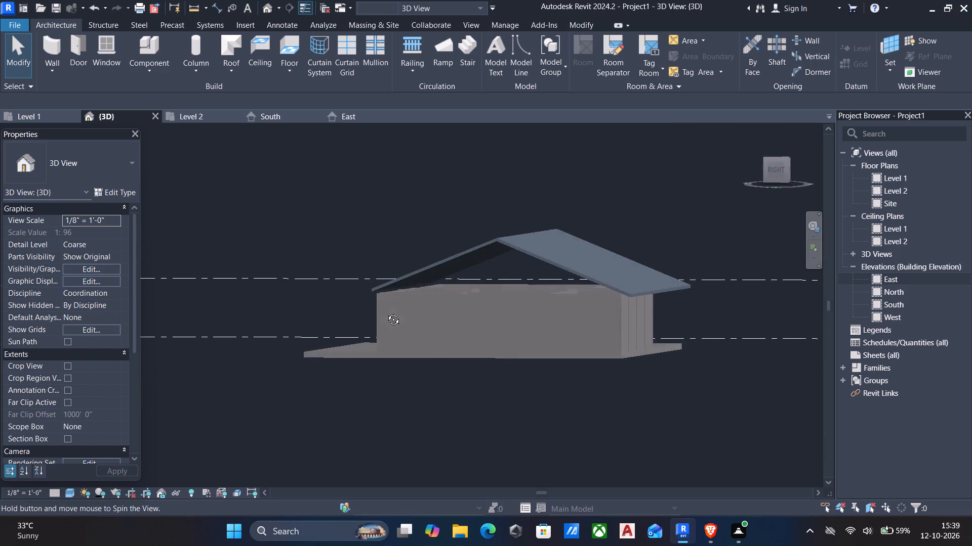
middle_click_drag(386, 312, 403, 306, "shift")
middle_click_drag(403, 306, 427, 336, "shift")
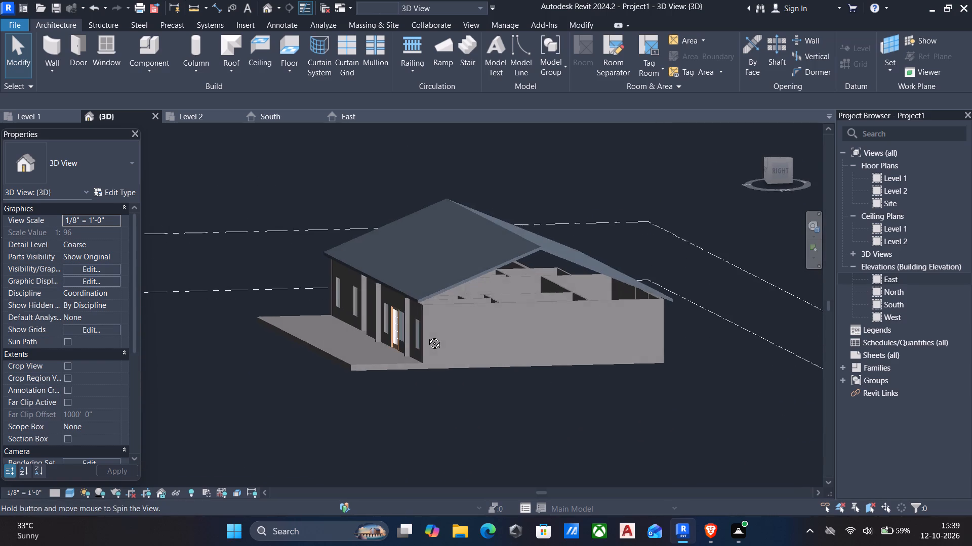
middle_click_drag(427, 336, 434, 325, "shift")
Attach the tops of the two front walls, the recessed louver-window wall and the recess's two side walls to the gable roof.
scroll(423, 302, "up", 2)
key("Escape")
left_click(419, 298)
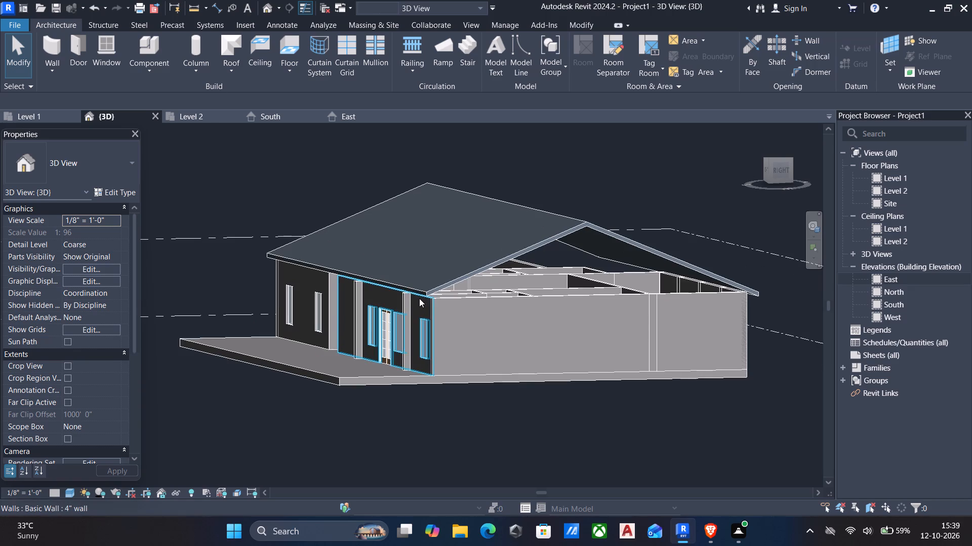
left_click(298, 270, "ctrl")
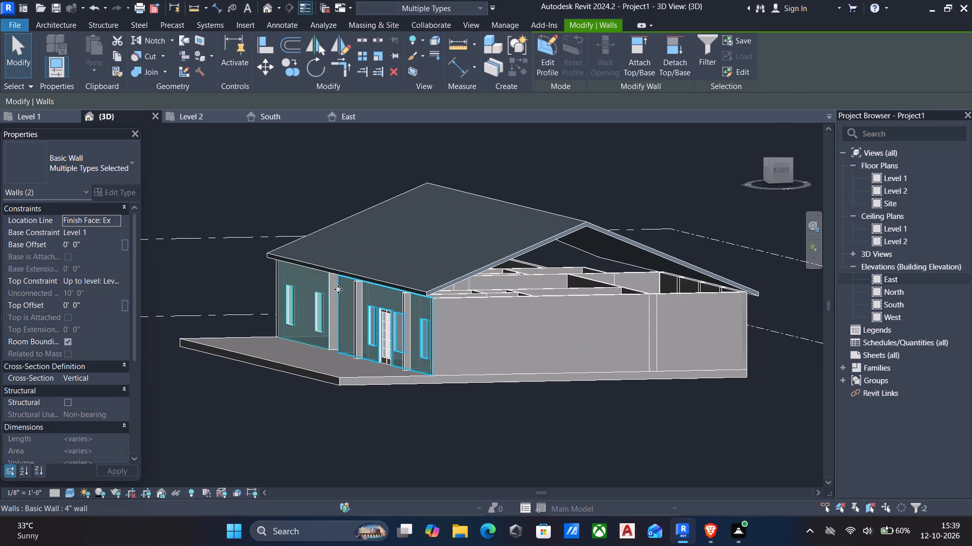
scroll(369, 353, "down", 4)
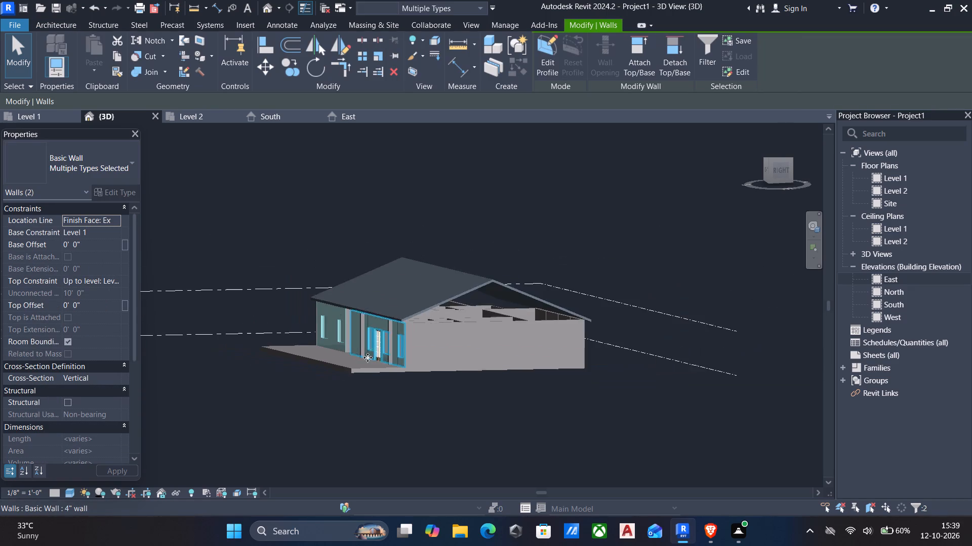
middle_click_drag(362, 367, 491, 388, "shift")
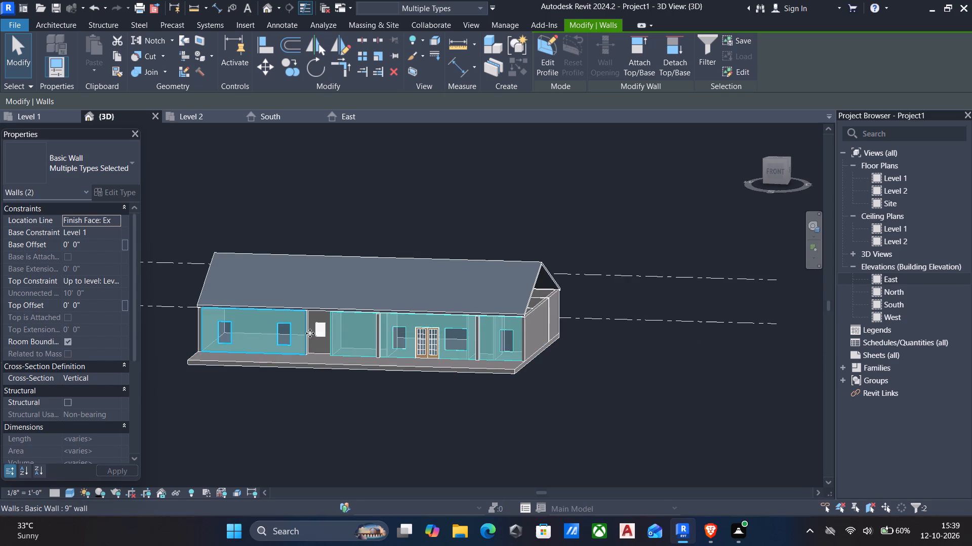
scroll(325, 336, "up", 5)
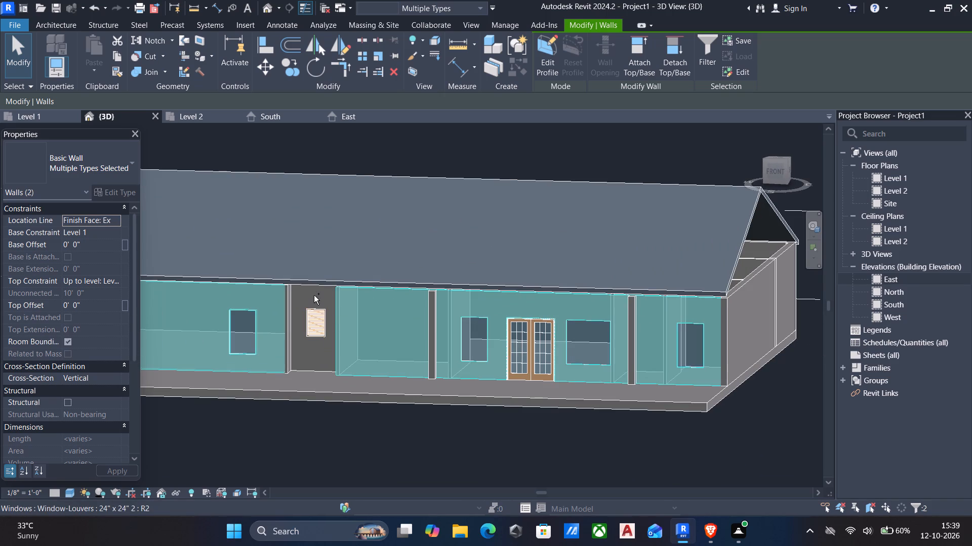
left_click(313, 292, "ctrl")
left_click(311, 288, "ctrl")
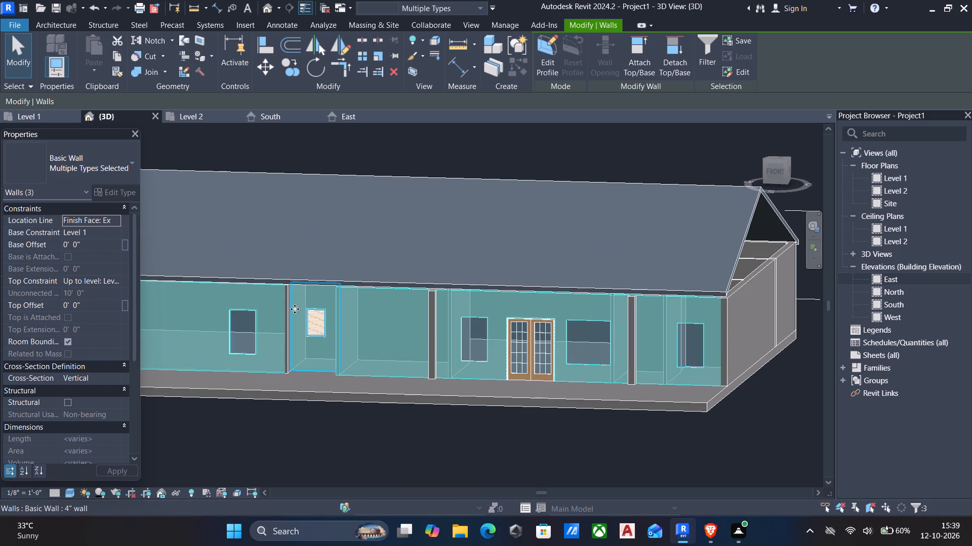
middle_click_drag(335, 336, 322, 340, "shift")
middle_click_drag(314, 344, 288, 350, "shift")
middle_click_drag(288, 350, 262, 357, "shift")
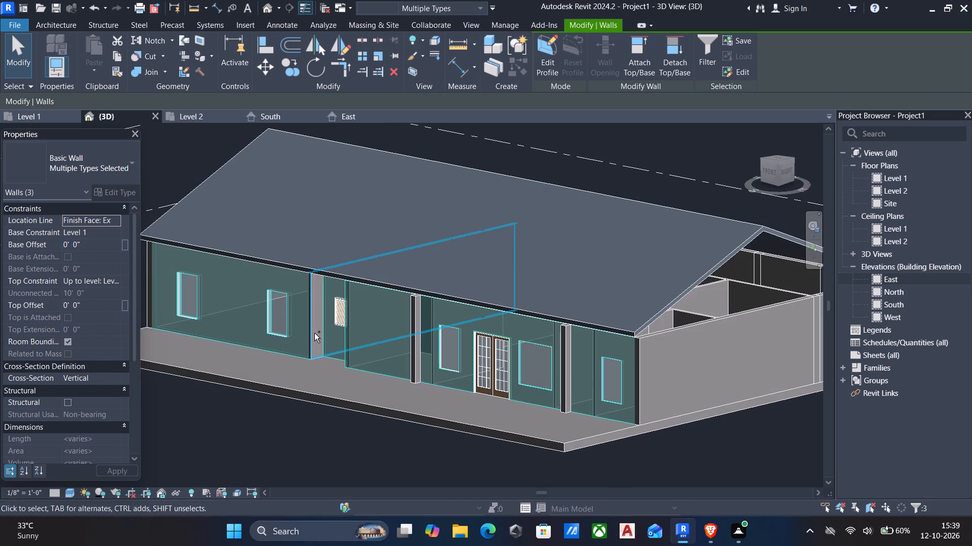
left_click(316, 333, "ctrl")
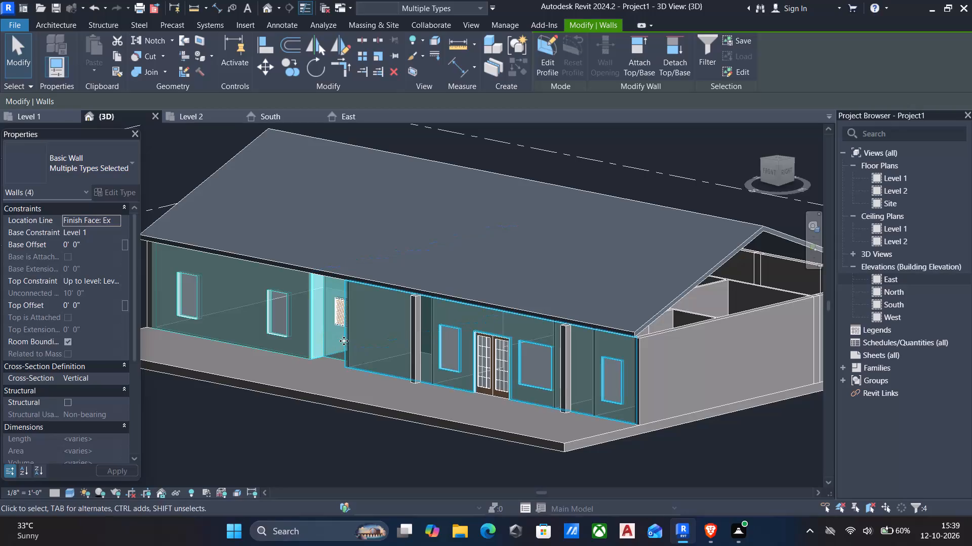
middle_click_drag(347, 344, 490, 308, "shift")
scroll(504, 321, "up", 2, "ctrl")
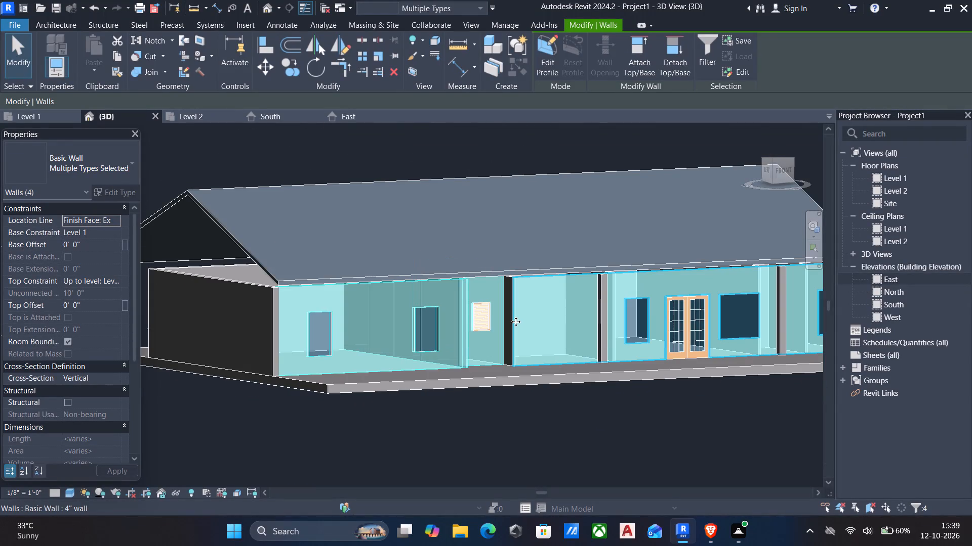
scroll(514, 330, "up", 4)
middle_click_drag(514, 331, 544, 333, "shift")
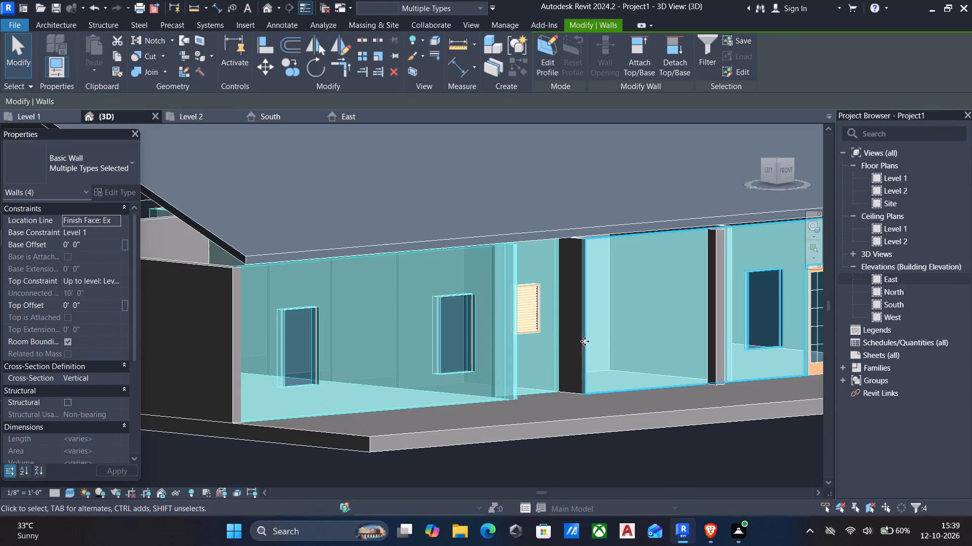
left_click(577, 336, "ctrl")
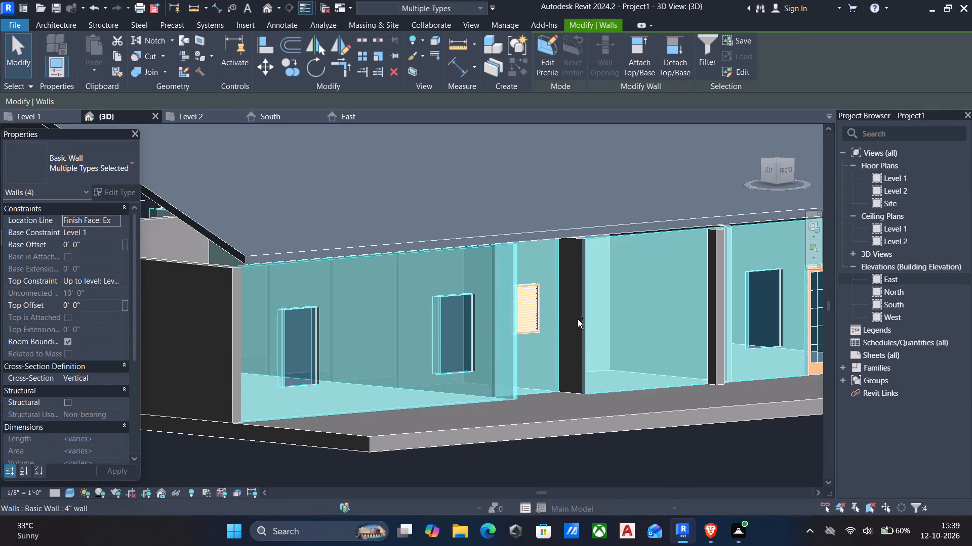
left_click(573, 241, "ctrl")
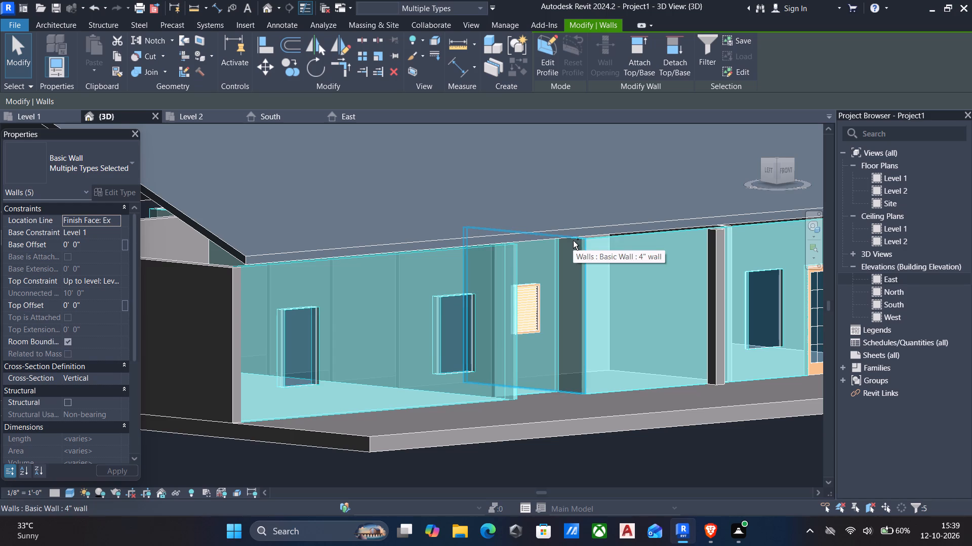
left_click(638, 58)
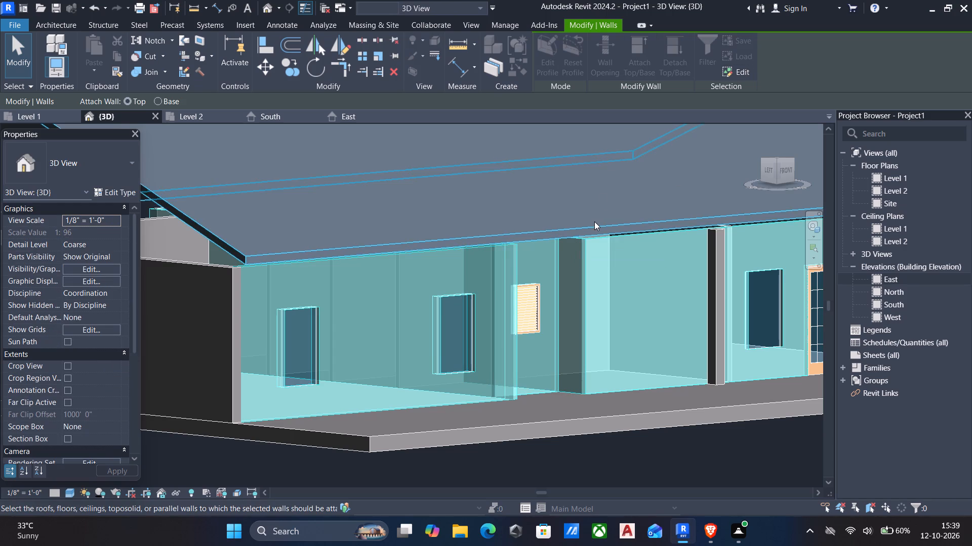
left_click(594, 221)
scroll(633, 251, "down", 5)
key("Escape")
Attach the top of the 9" east gable-end wall to the roof.
middle_click_drag(633, 264, 321, 254)
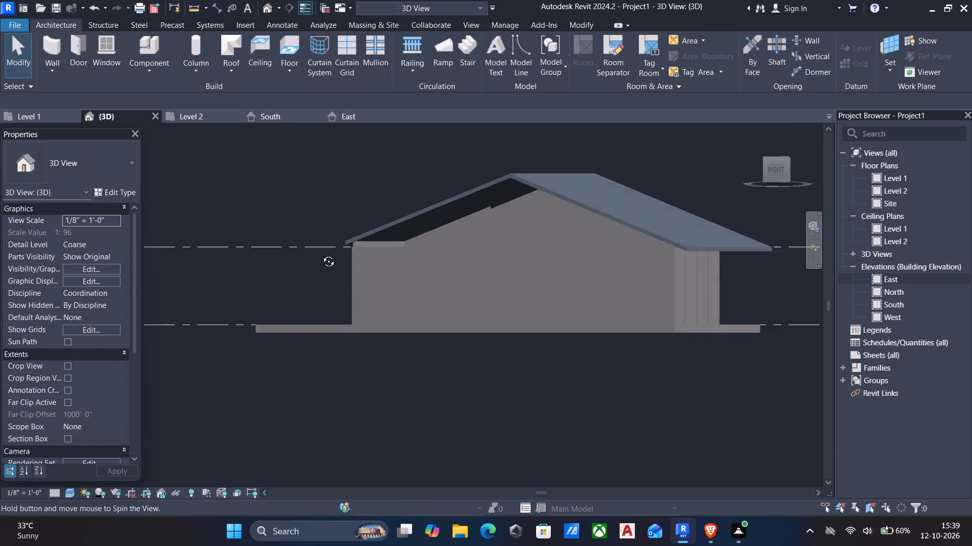
middle_click_drag(321, 254, 465, 303)
scroll(465, 301, "down", 5)
middle_click_drag(459, 316, 453, 318)
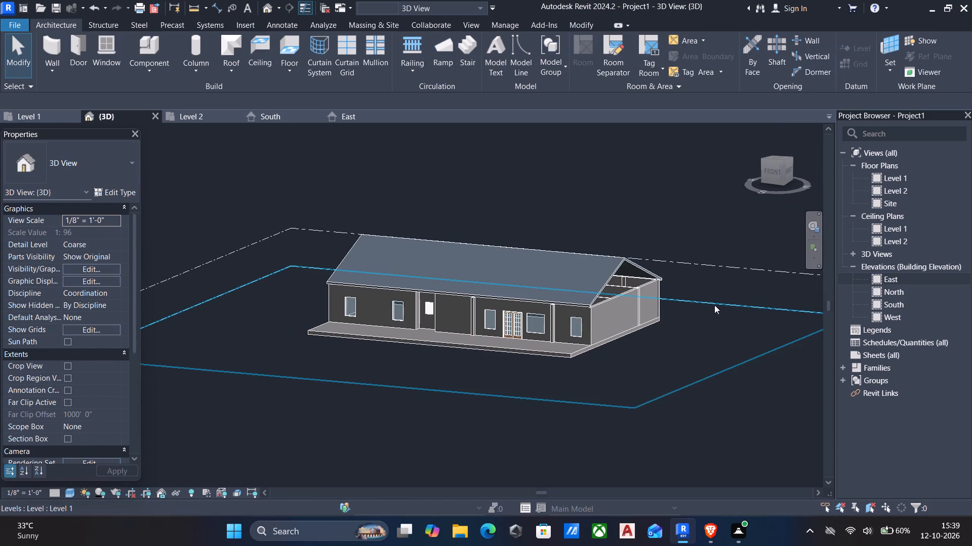
left_click(617, 294)
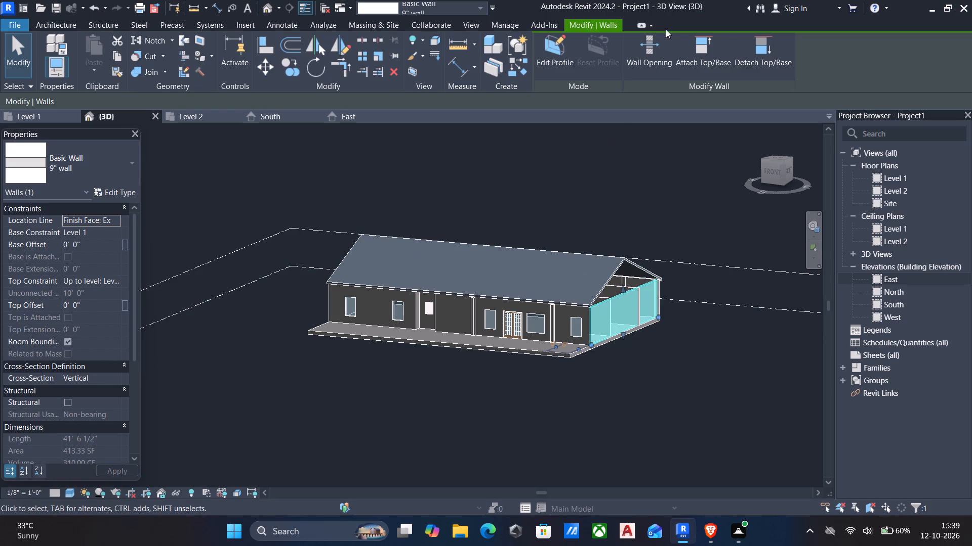
left_click(695, 42)
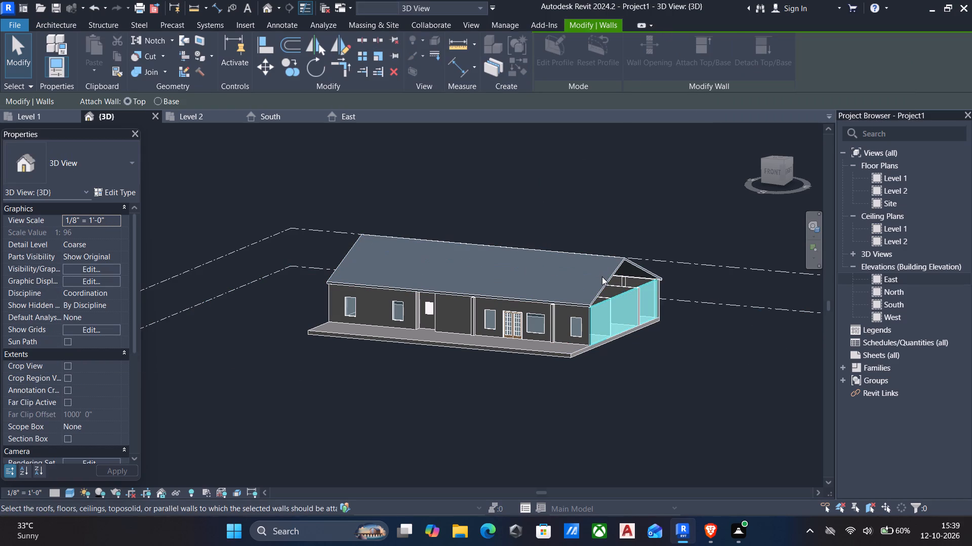
left_click(603, 279)
key("Escape")
Shorten the gable roof from its west end to about 46'-5" long, ending at the louver window, and detach the walls it misses.
scroll(562, 292, "down", 5)
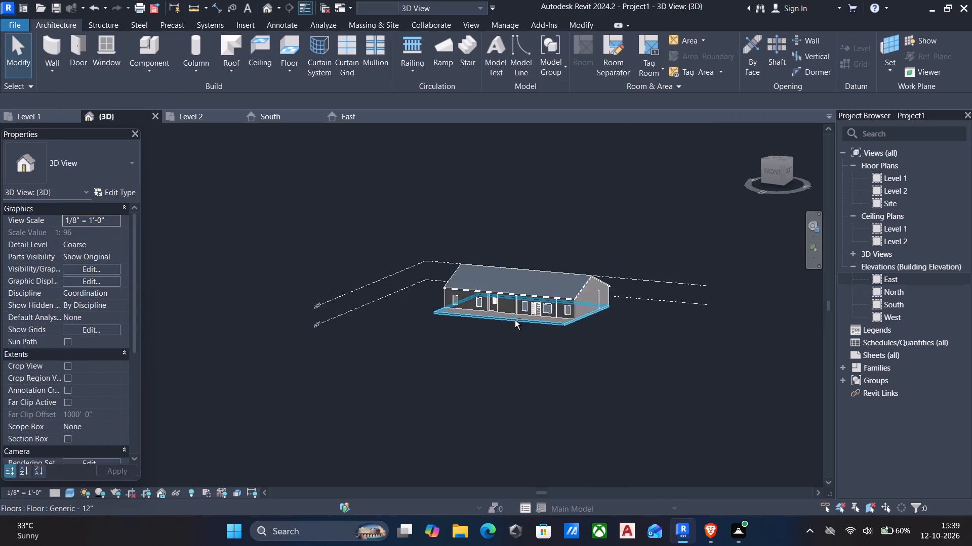
middle_click_drag(515, 320, 521, 317, "shift")
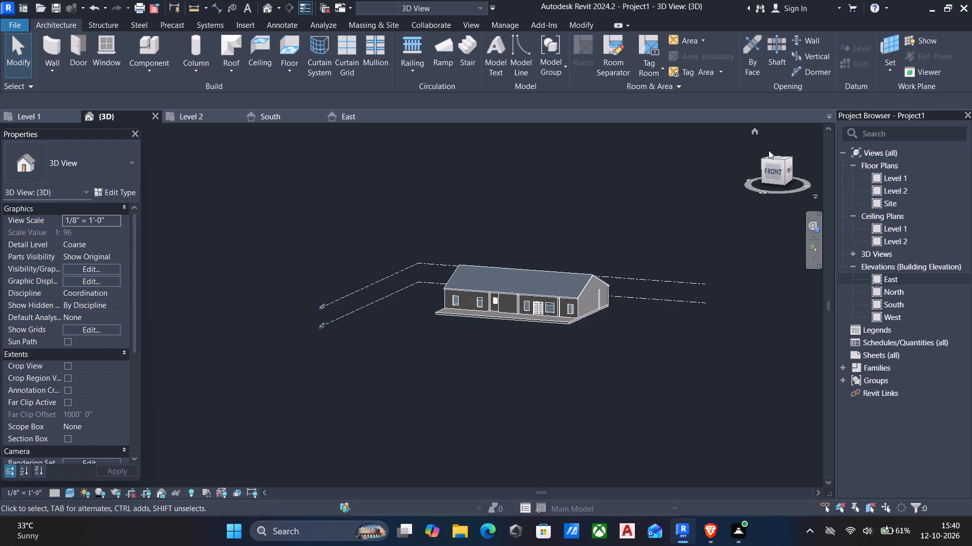
left_click(774, 169)
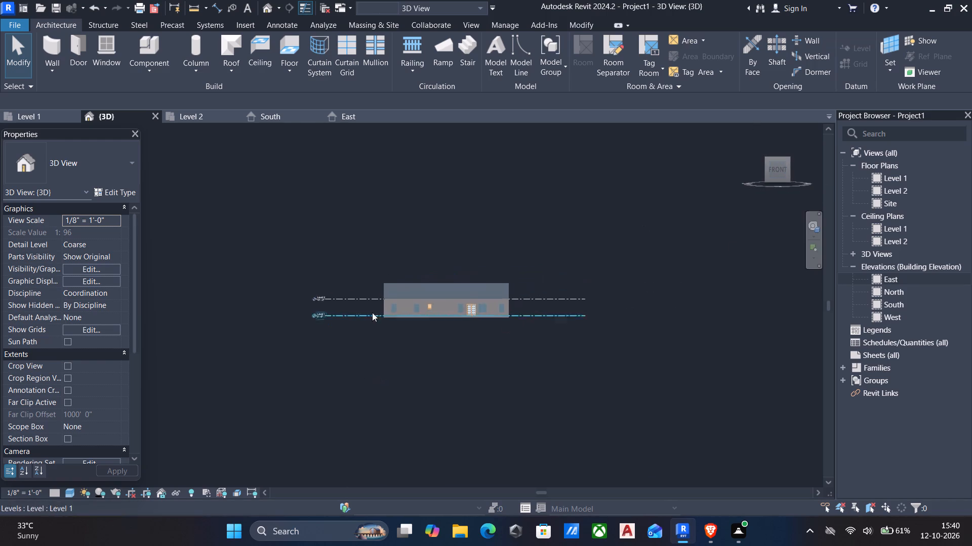
scroll(370, 303, "up", 5)
left_click(318, 282)
scroll(317, 306, "up", 3)
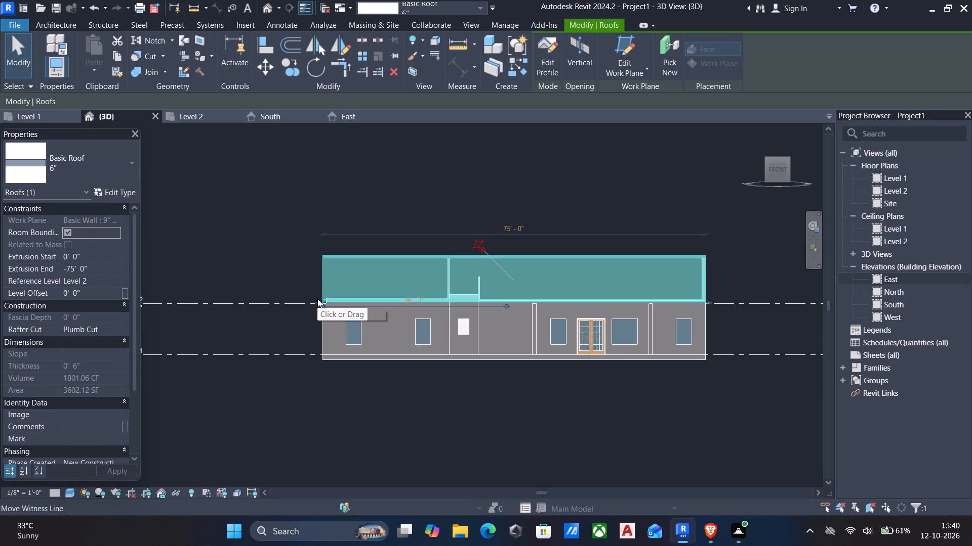
left_click_drag(318, 302, 472, 299)
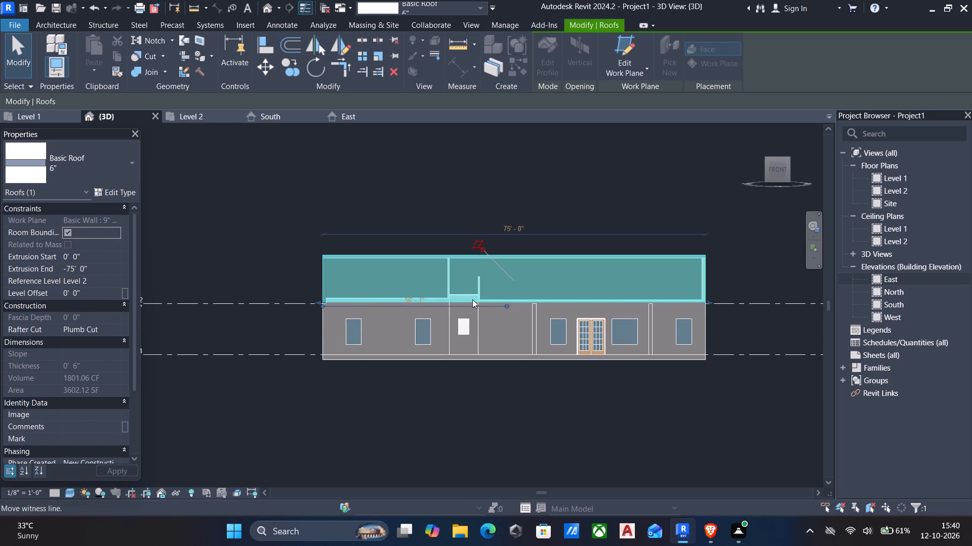
left_click_drag(472, 299, 476, 299)
scroll(361, 301, "up", 5)
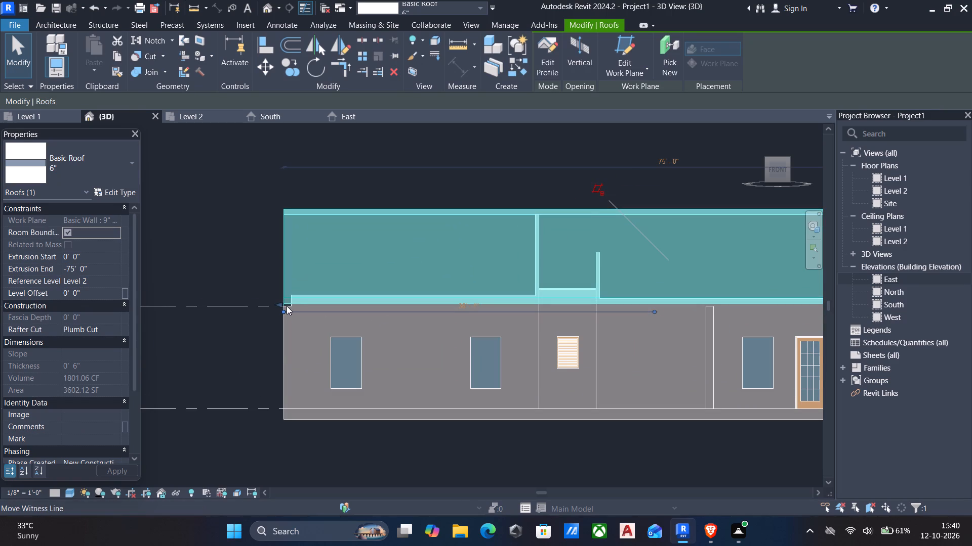
left_click_drag(278, 301, 557, 300)
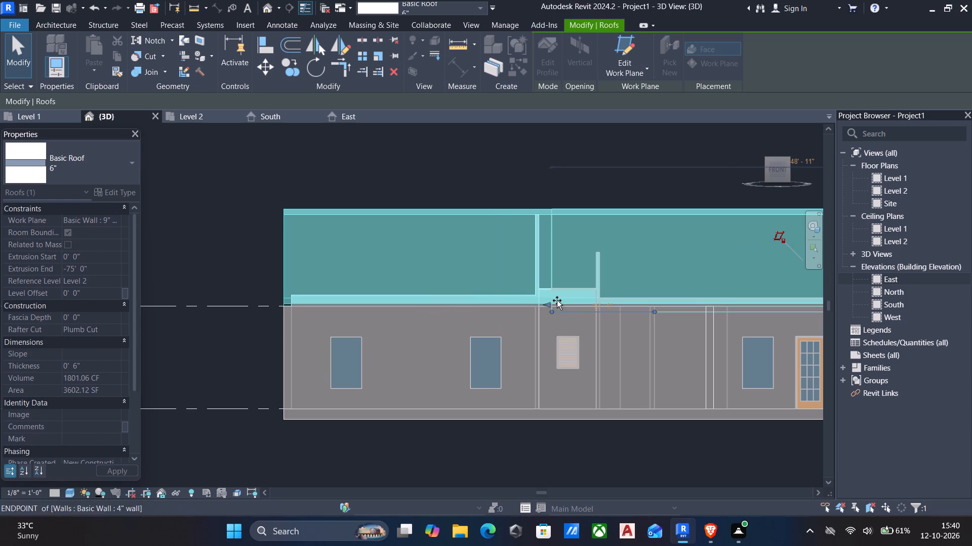
left_click_drag(557, 300, 581, 300)
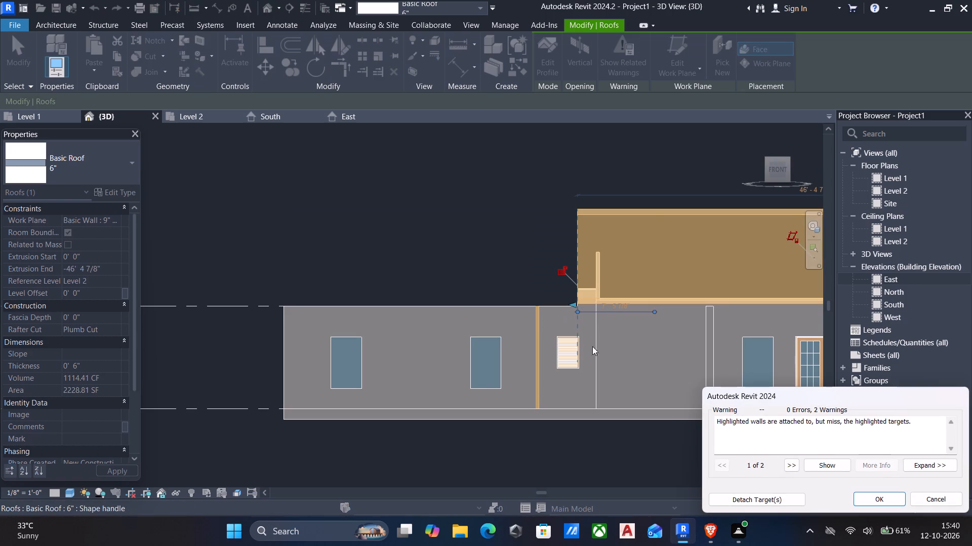
left_click(751, 497)
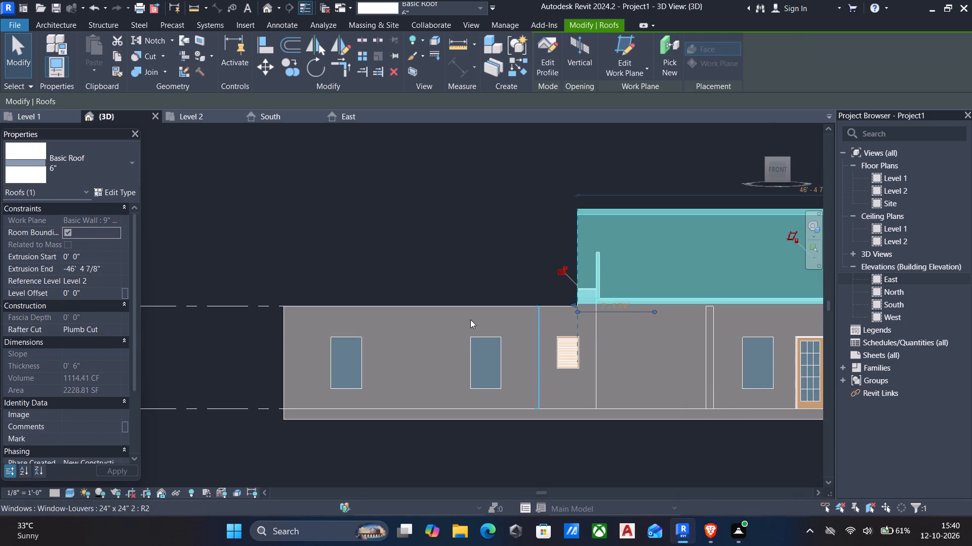
scroll(470, 320, "down", 5)
key("Escape")
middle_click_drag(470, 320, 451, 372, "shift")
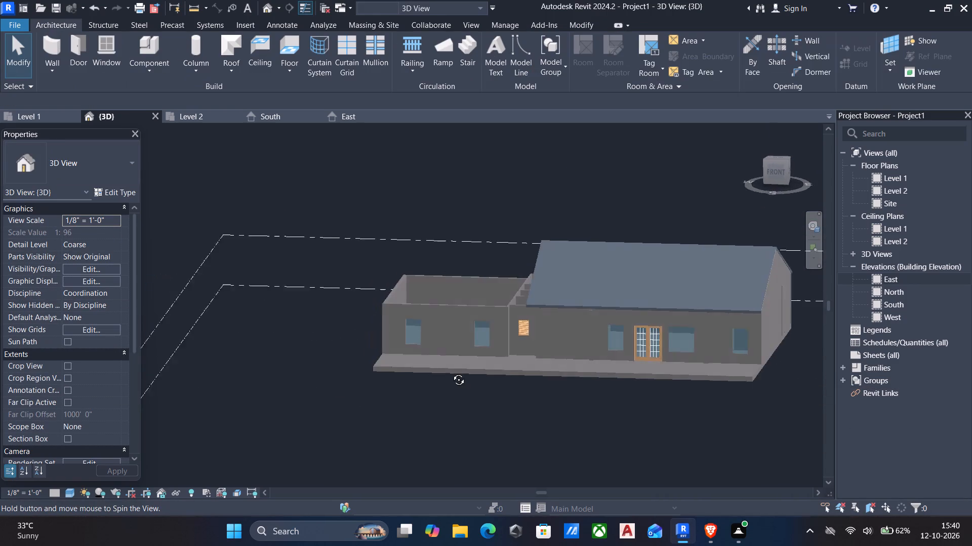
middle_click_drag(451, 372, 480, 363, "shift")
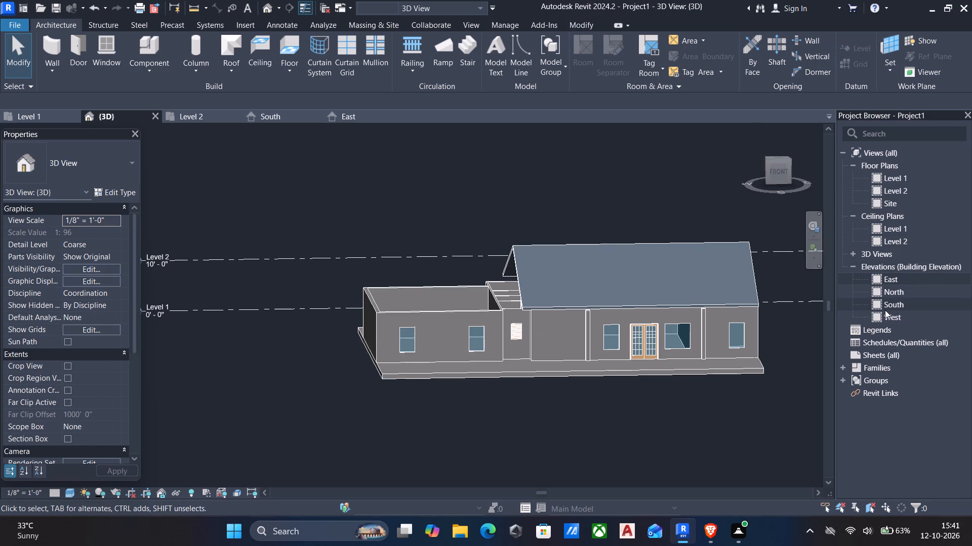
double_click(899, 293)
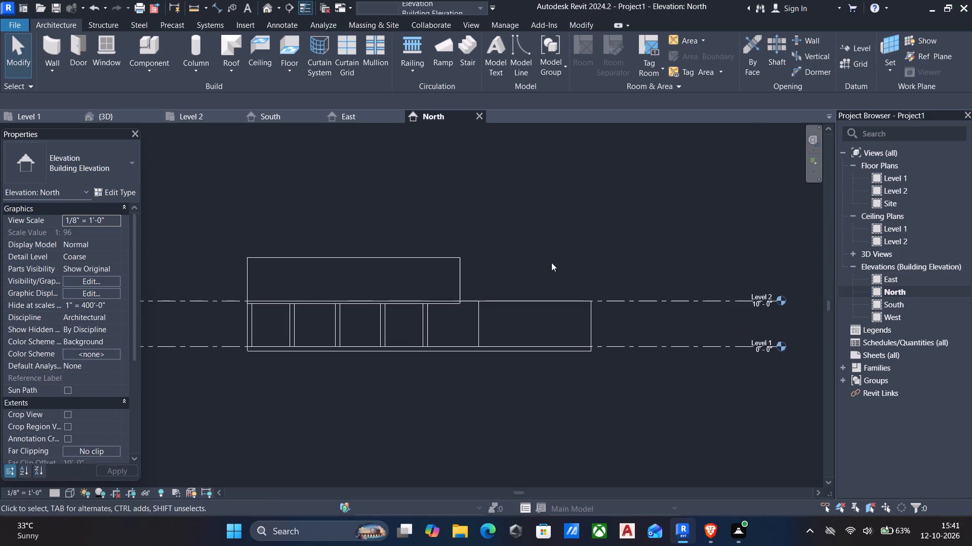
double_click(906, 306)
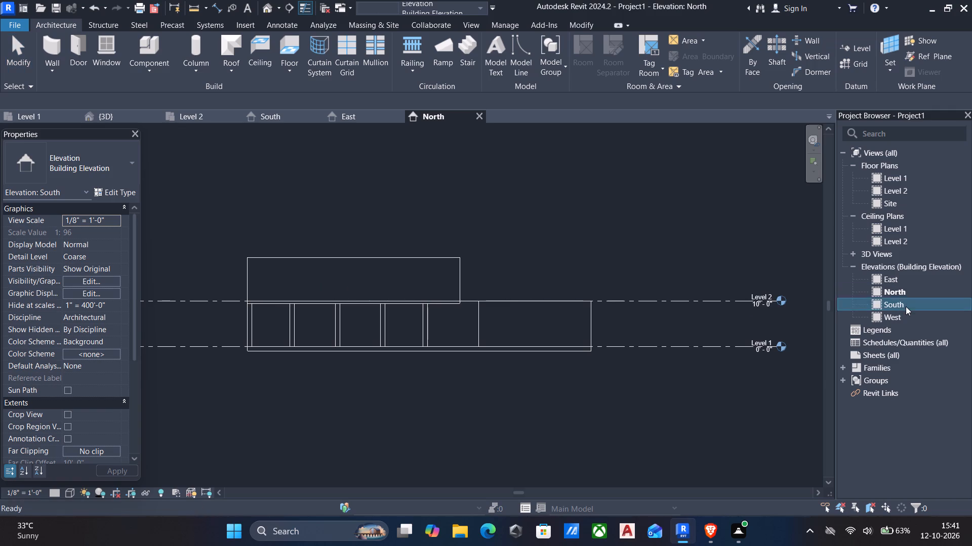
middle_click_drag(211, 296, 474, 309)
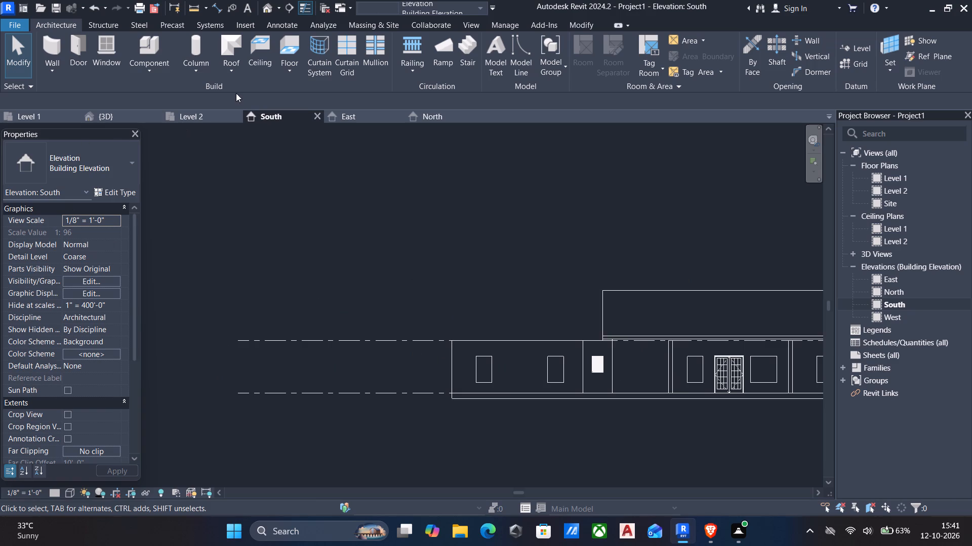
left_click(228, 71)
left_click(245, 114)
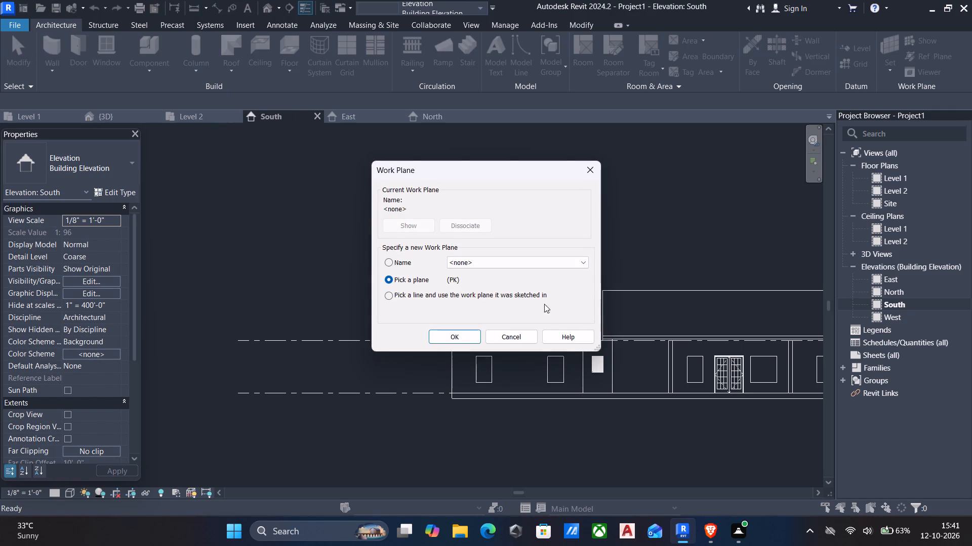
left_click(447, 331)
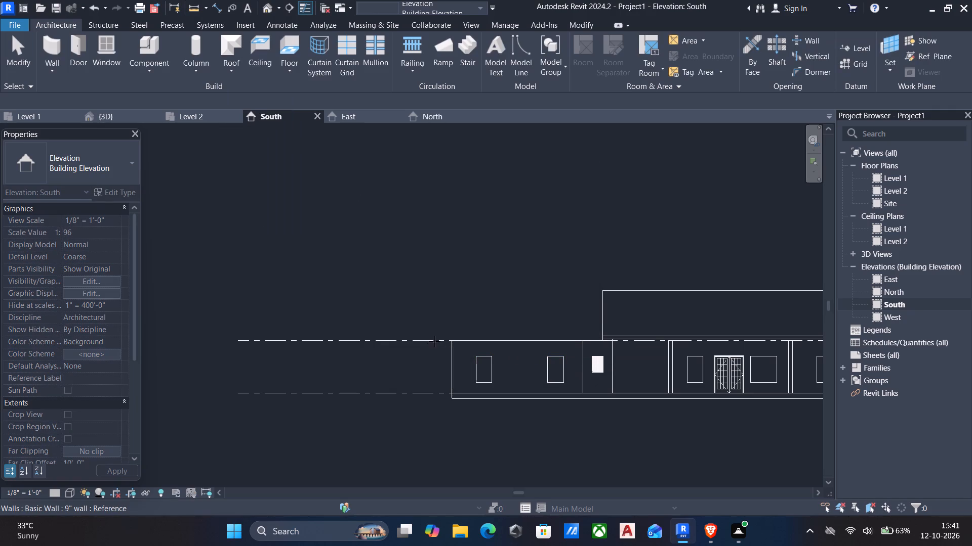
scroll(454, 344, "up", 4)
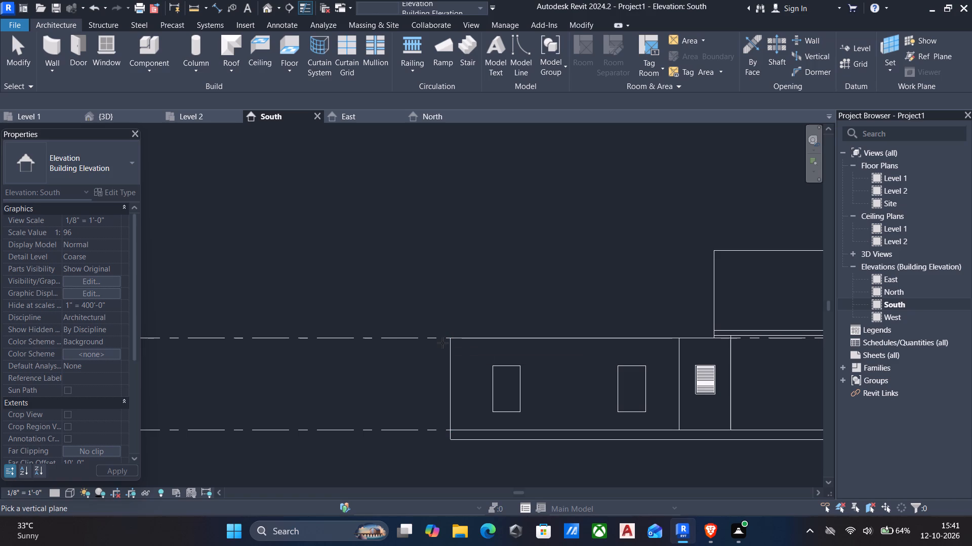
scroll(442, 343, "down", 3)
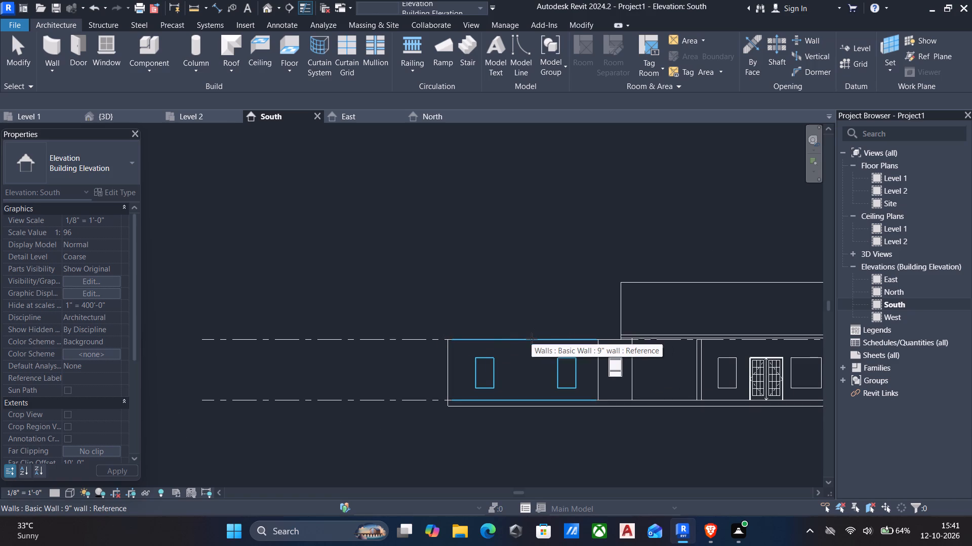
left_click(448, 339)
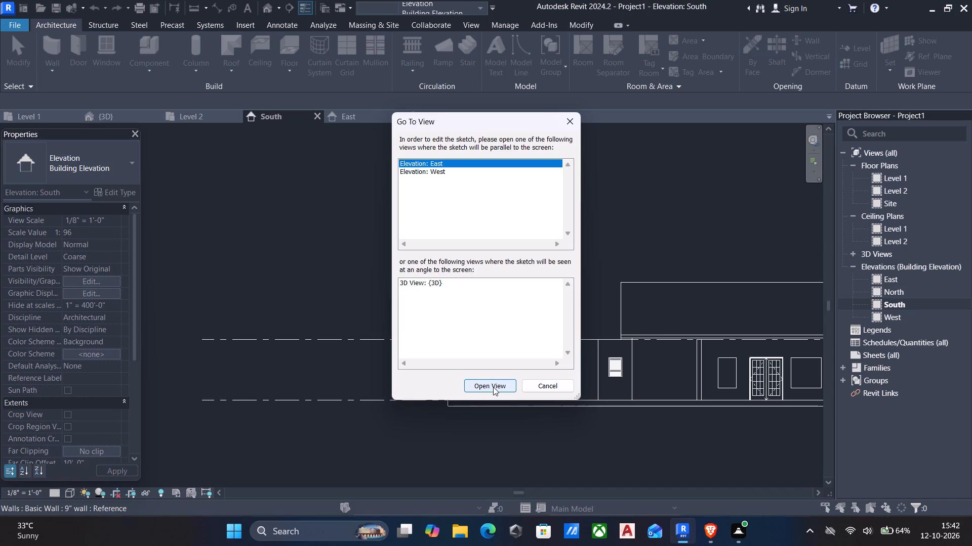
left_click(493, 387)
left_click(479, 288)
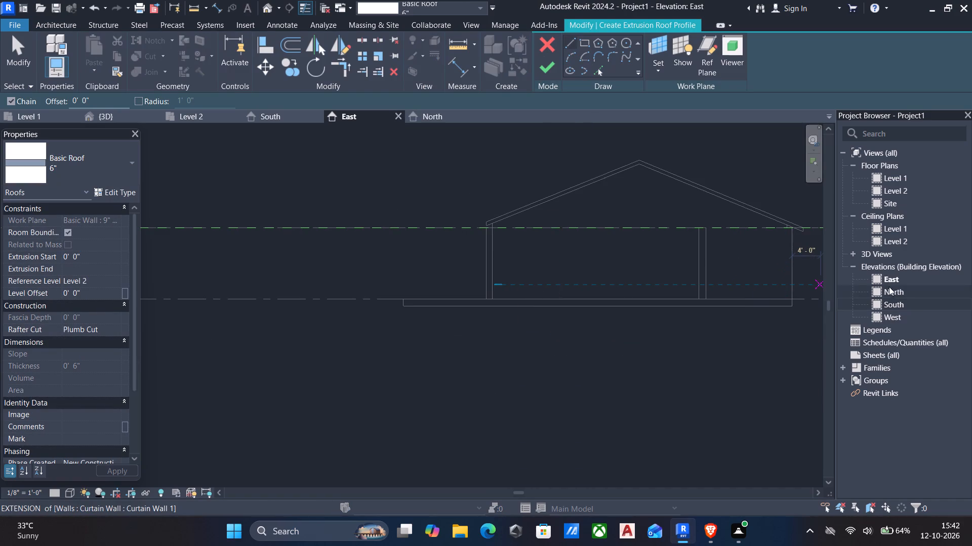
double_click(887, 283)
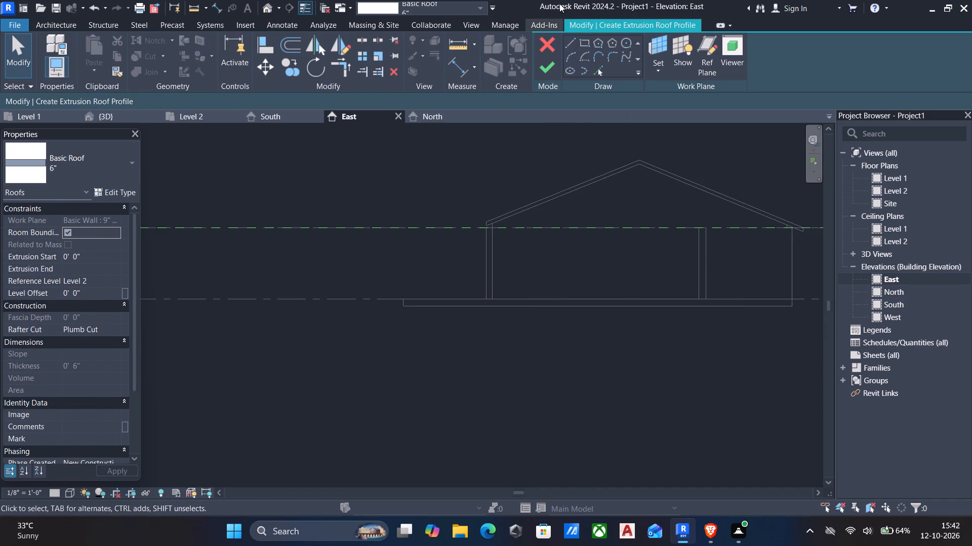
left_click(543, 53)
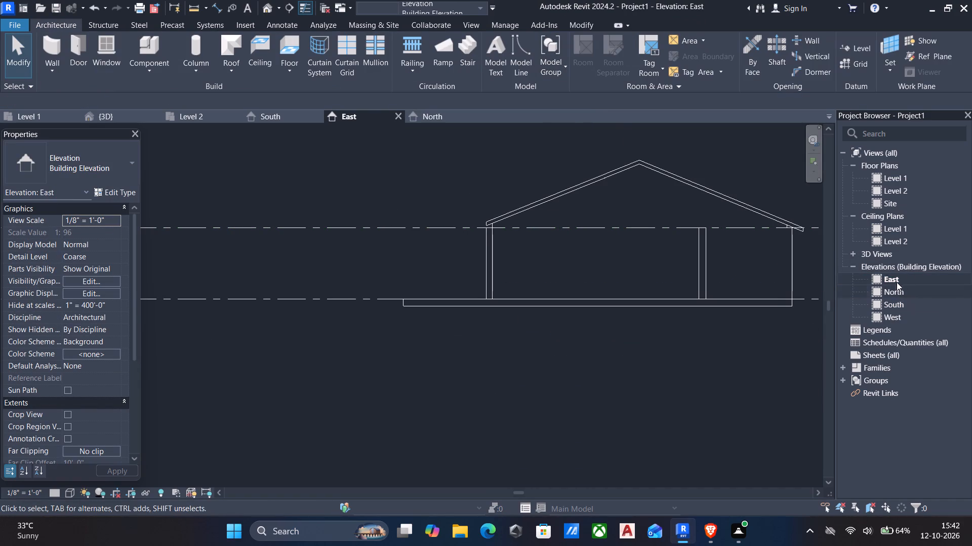
Return to the South elevation of the house.
double_click(895, 281)
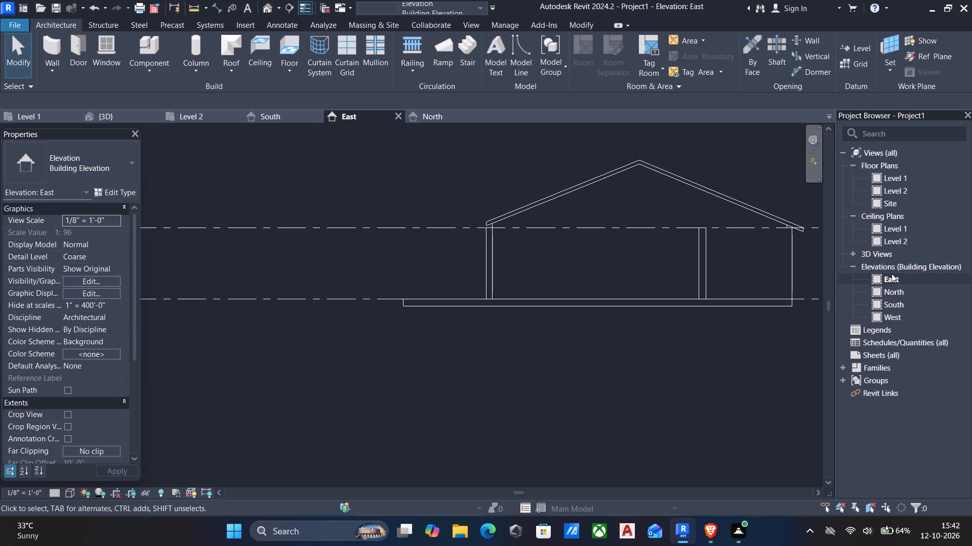
double_click(890, 279)
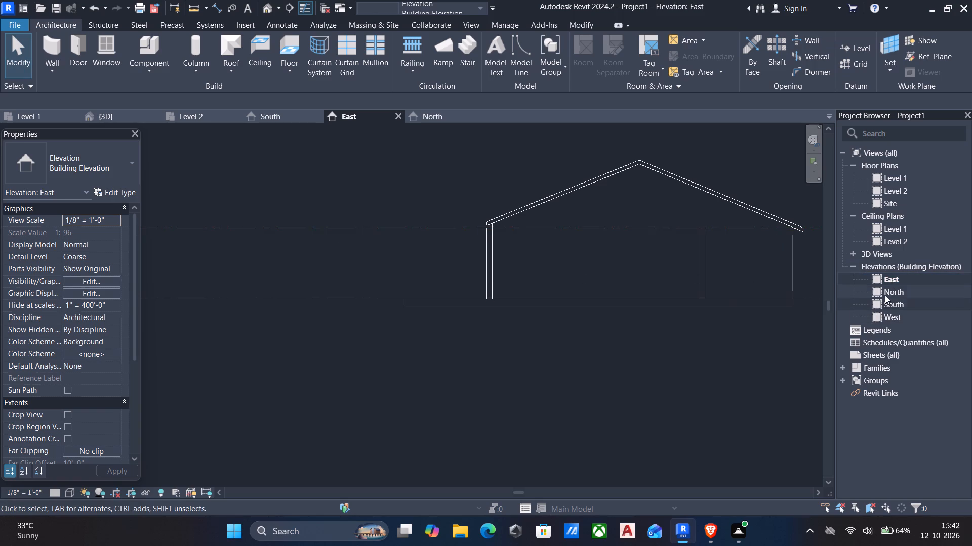
double_click(885, 295)
double_click(888, 306)
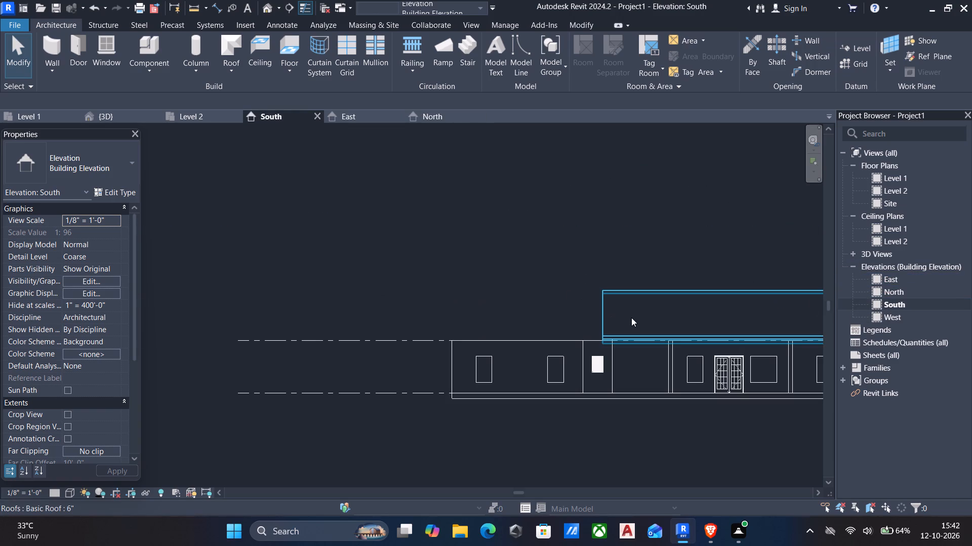
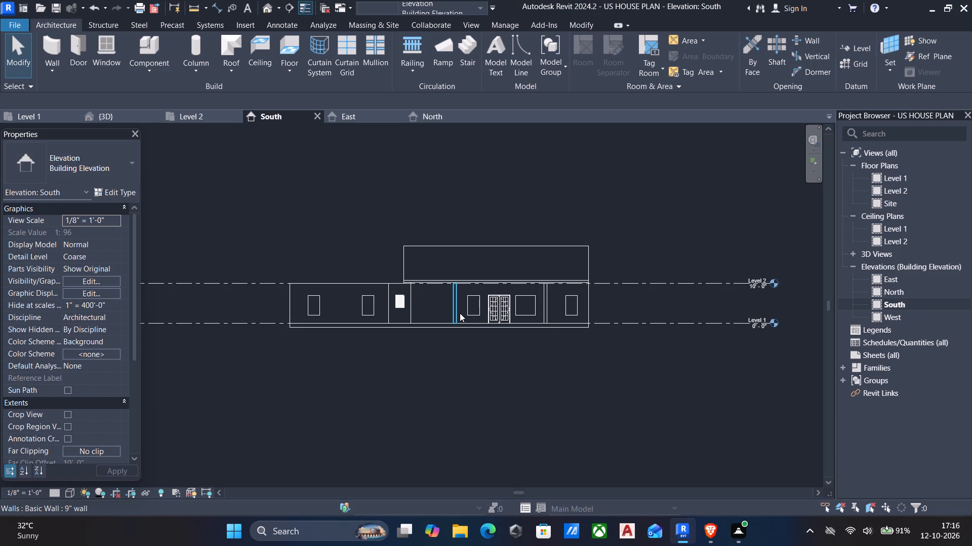
Open the default 3D view and examine the house's front facade and gable end from a corner angle.
left_click(266, 11)
middle_click_drag(599, 367, 596, 371, "shift")
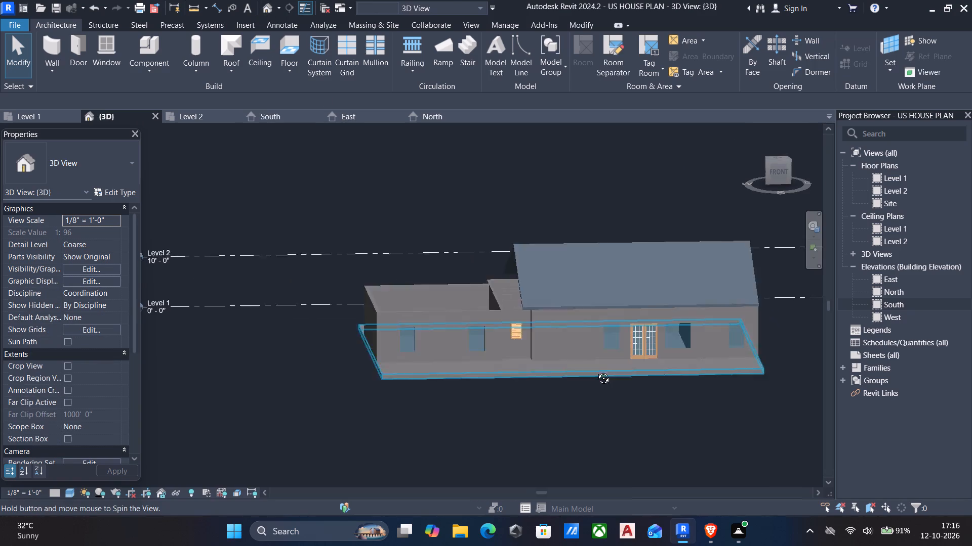
middle_click_drag(596, 371, 465, 345, "shift")
middle_click_drag(503, 359, 438, 318)
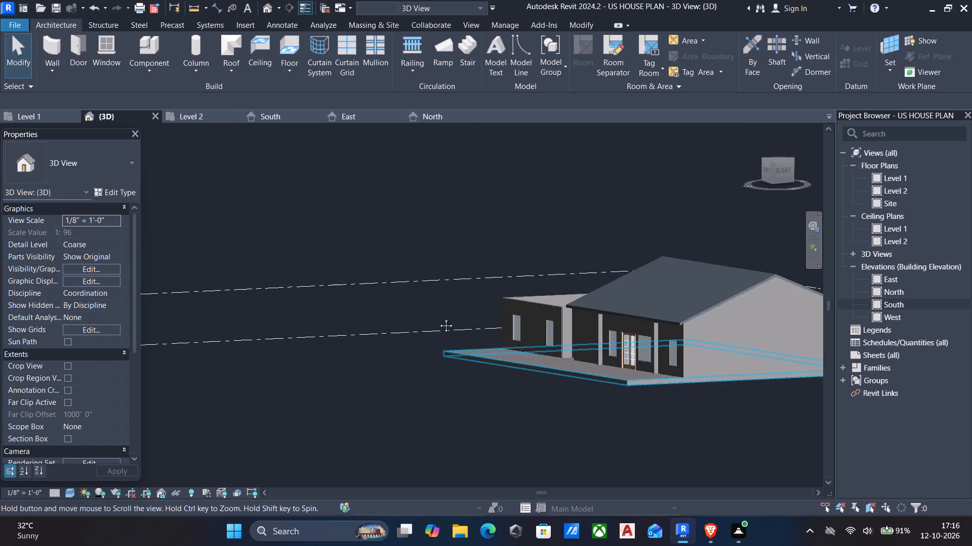
middle_click_drag(438, 318, 373, 281)
middle_click_drag(393, 302, 428, 301, "shift")
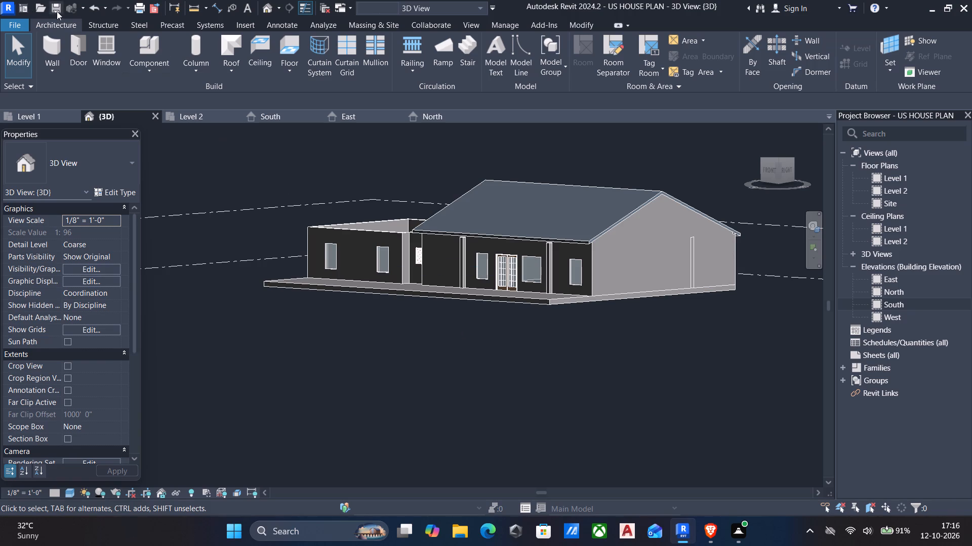
In the front-facing 3D view, add a vertical curtain grid line at the midpoint of the wide curtain panel beside the front double door.
left_click(349, 48)
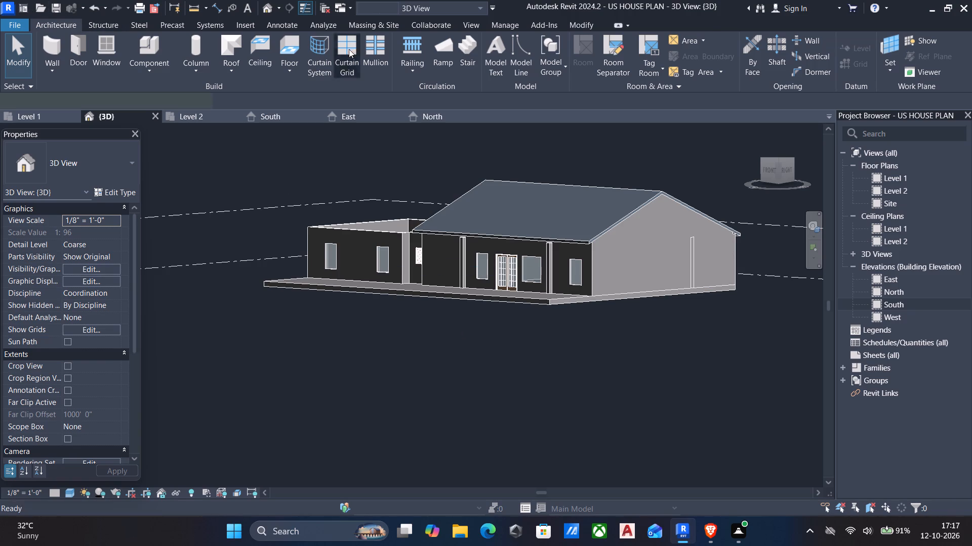
left_click(766, 167)
scroll(466, 302, "up", 5)
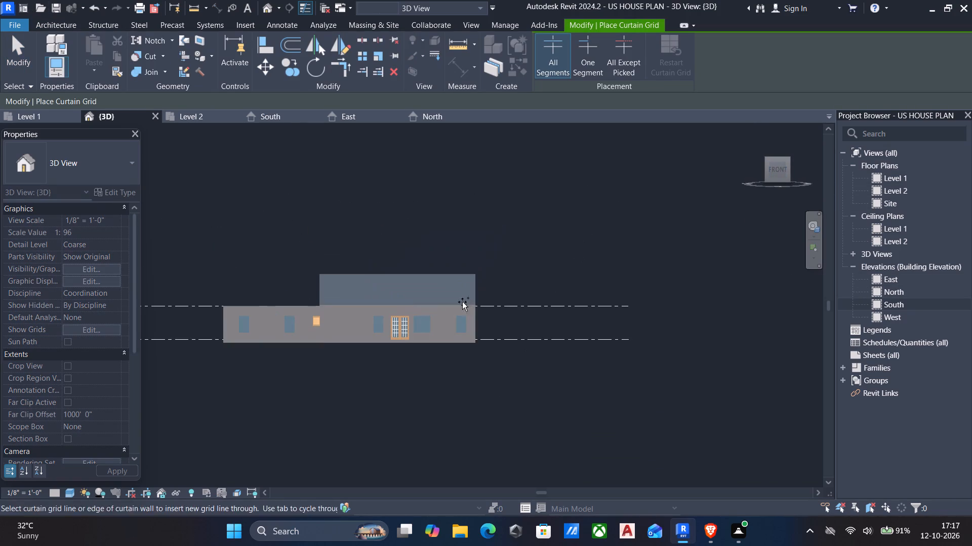
scroll(397, 340, "up", 8)
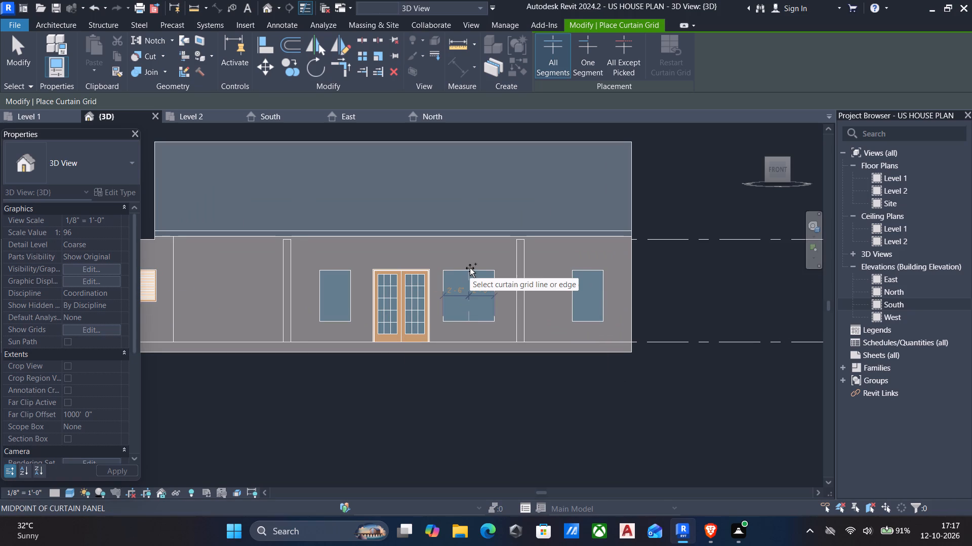
scroll(470, 268, "up", 3)
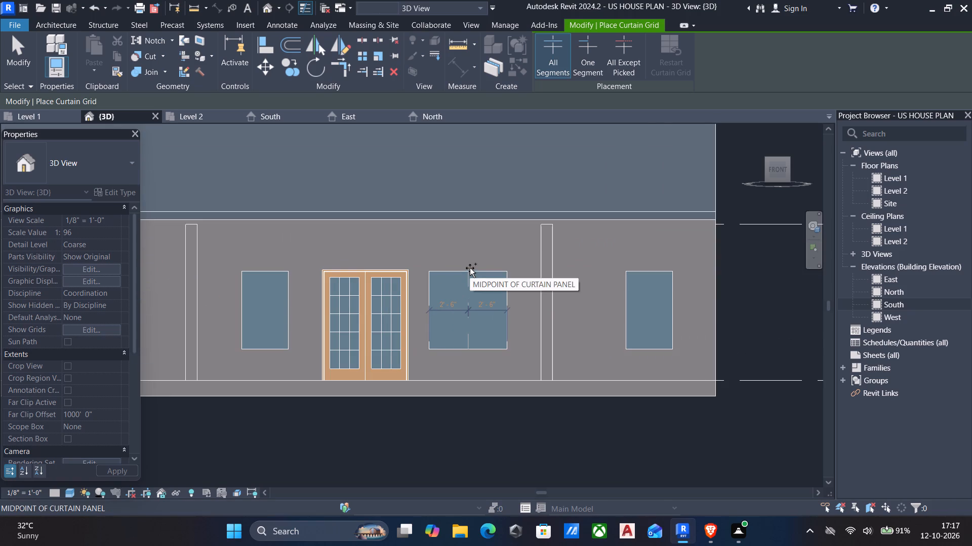
scroll(462, 288, "down", 2)
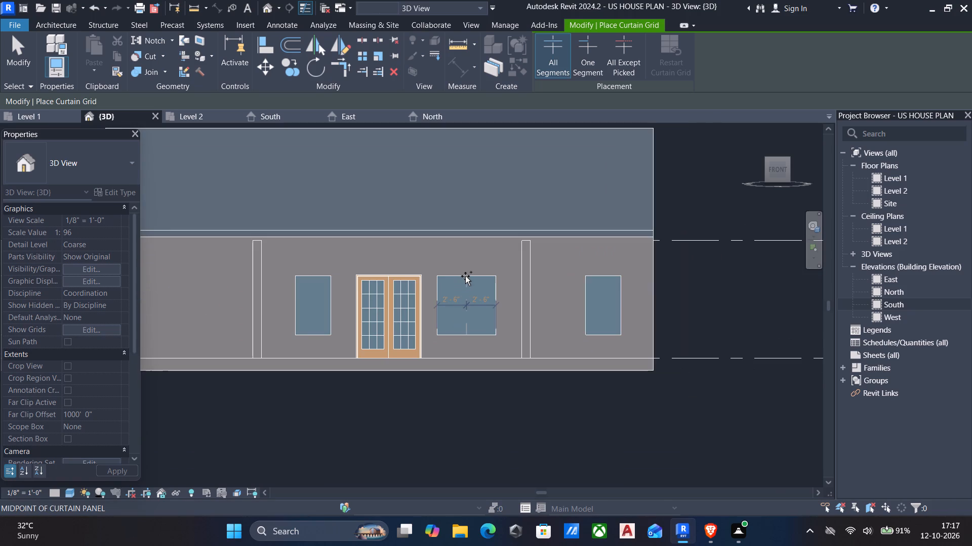
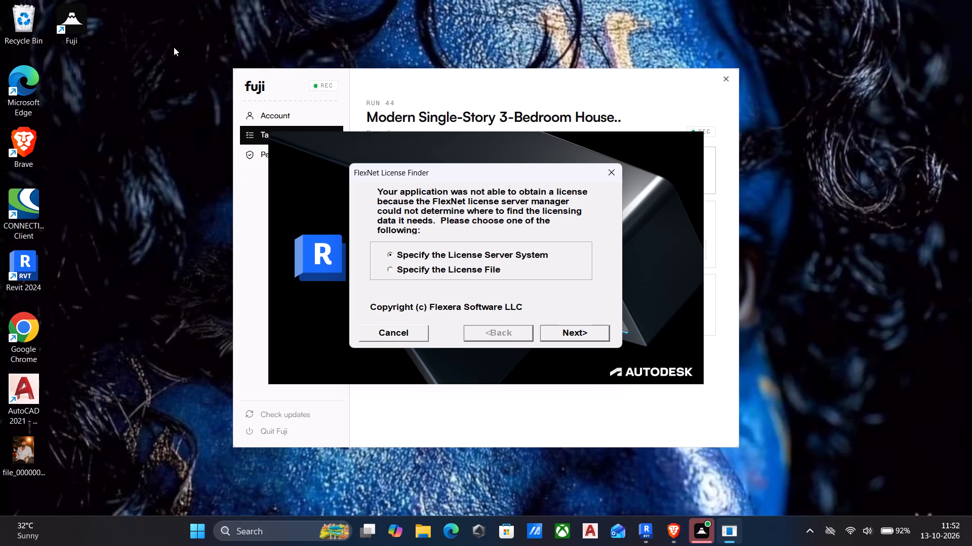
Dismiss the FlexNet License Finder and the licensing error dialogs, letting Revit 2024 shut down.
left_click(605, 170)
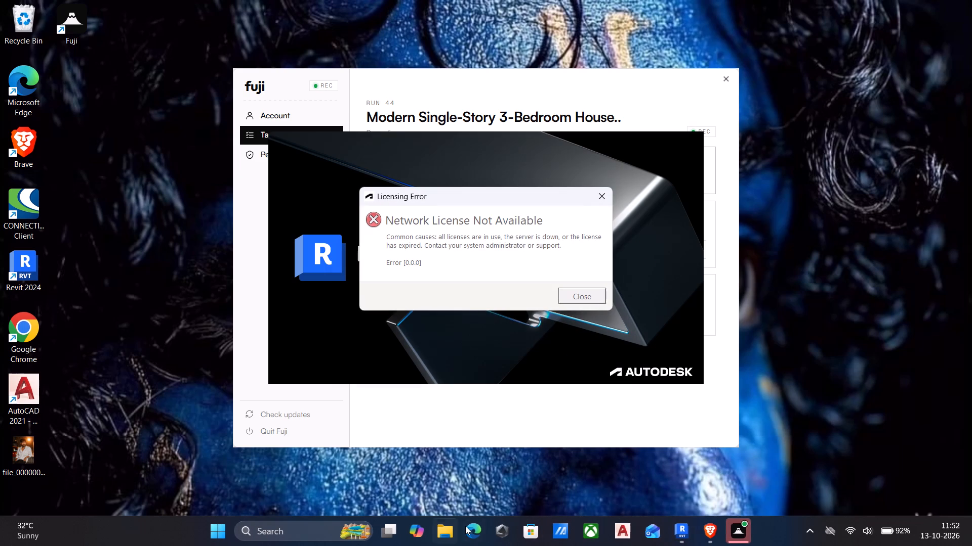
left_click(596, 196)
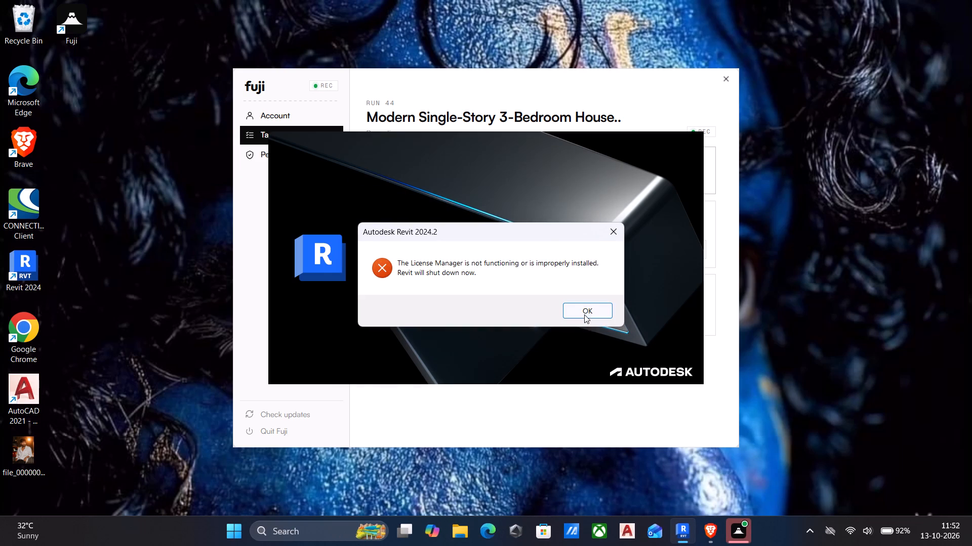
left_click(584, 314)
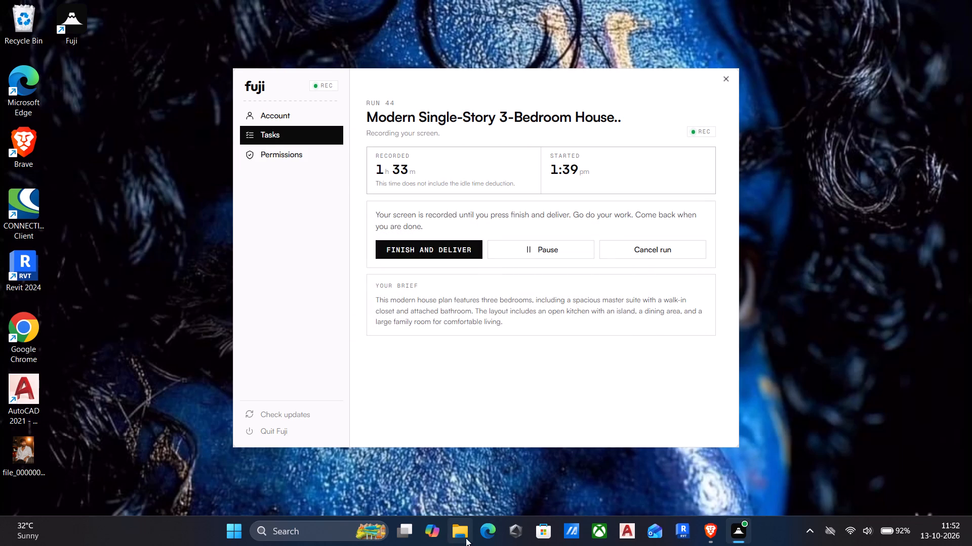
In File Explorer, mount the Autodesk.Revit.2024.2.Multilingual disc image from the Revit.2024 folder and run AdskNLM, the licence crack, from its Crack folder.
left_click(463, 531)
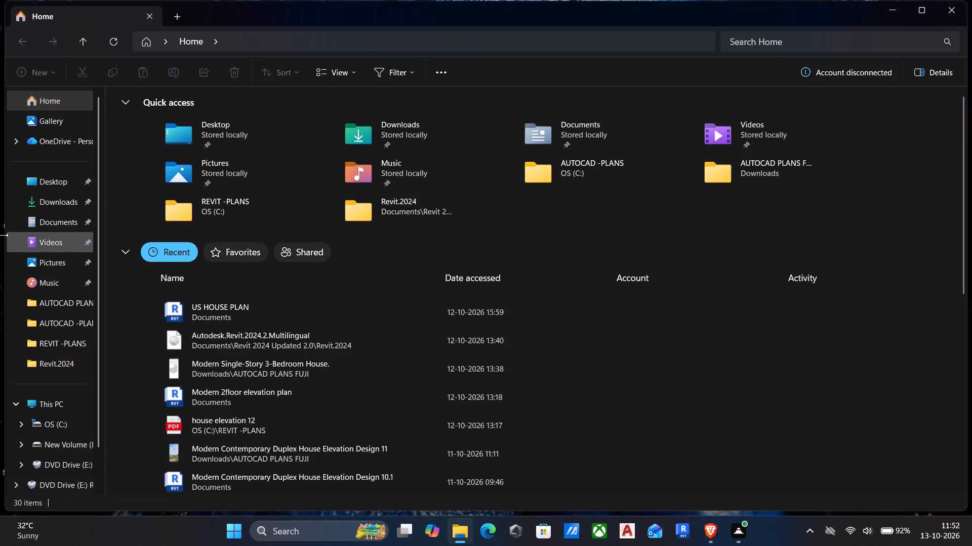
scroll(0, 237, "down", 6)
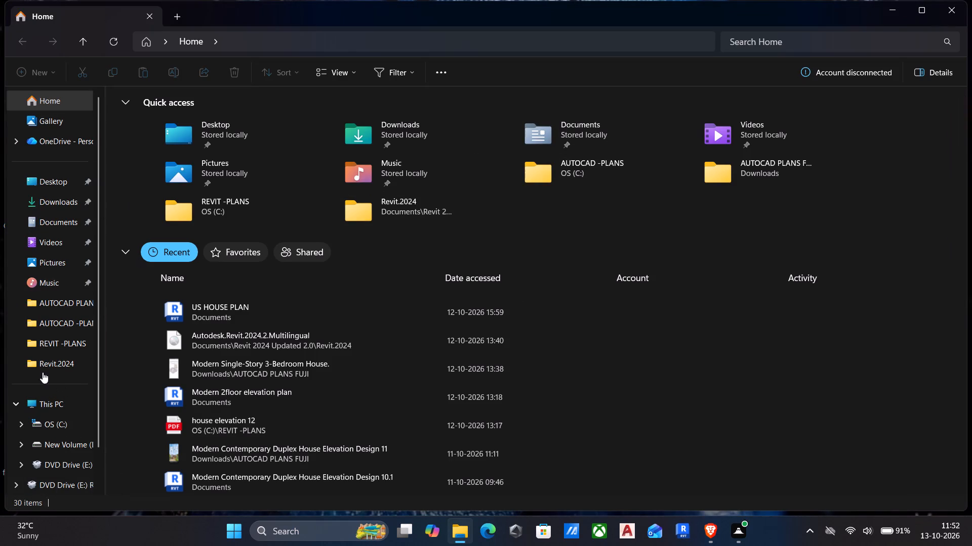
double_click(25, 362)
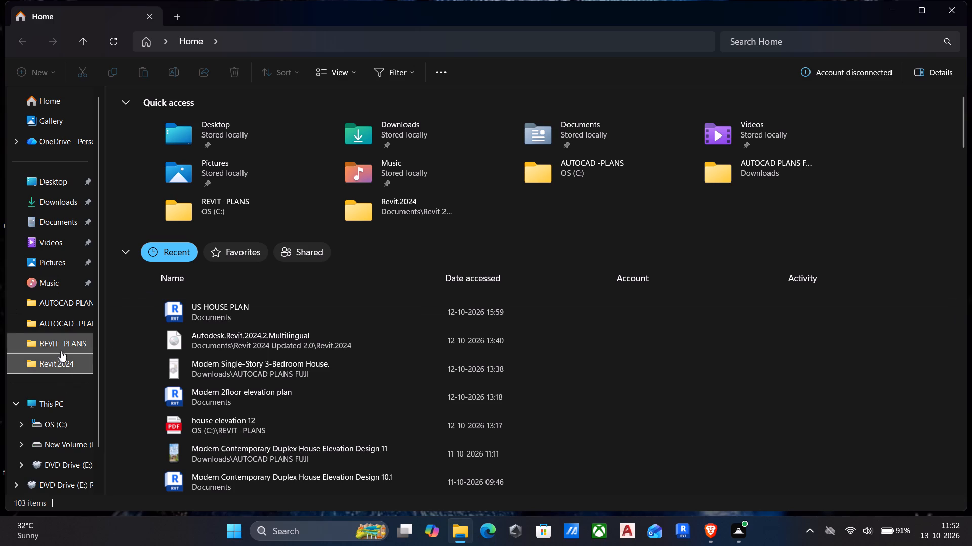
double_click(34, 363)
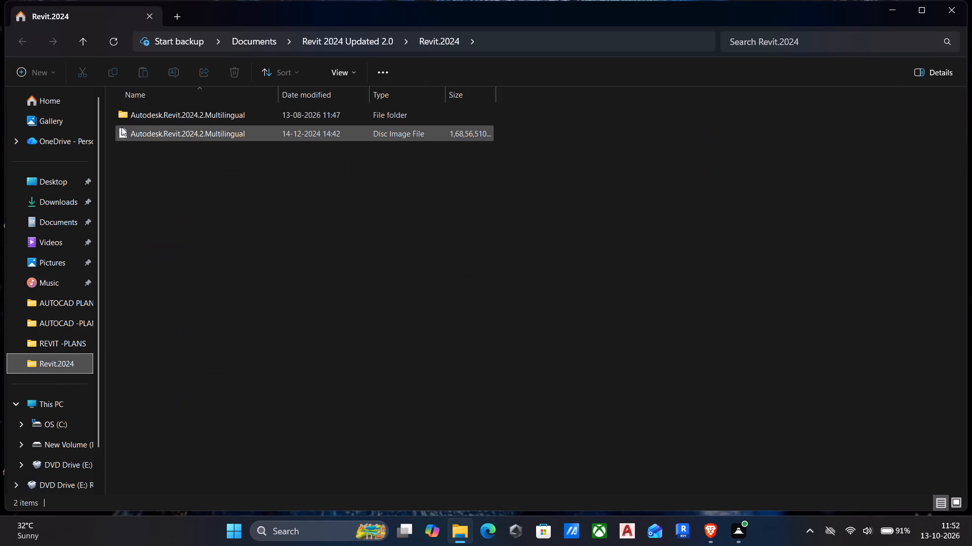
double_click(128, 132)
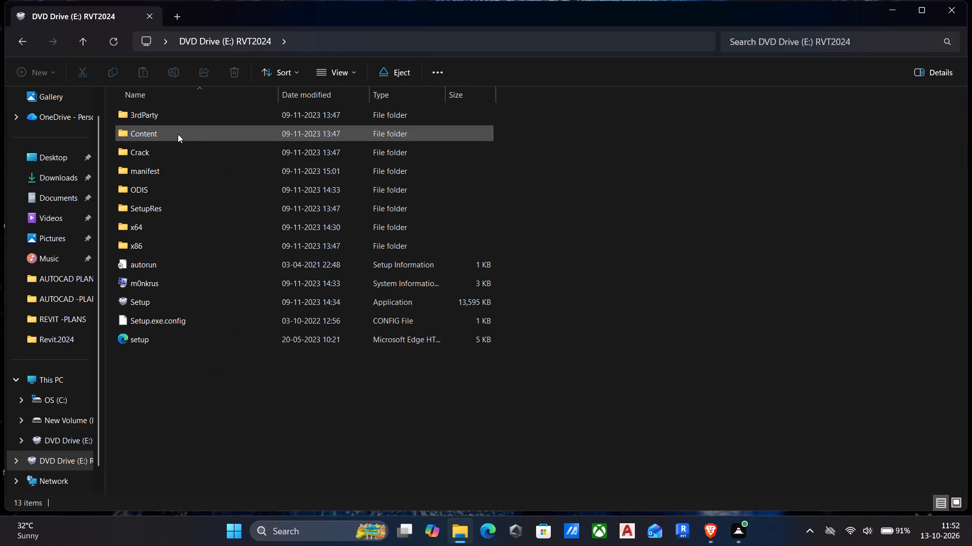
double_click(124, 156)
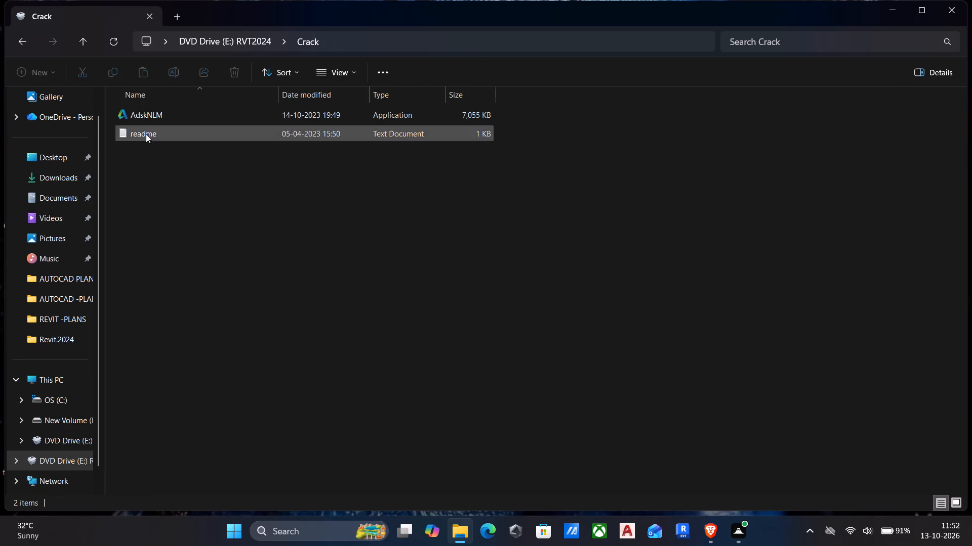
double_click(144, 113)
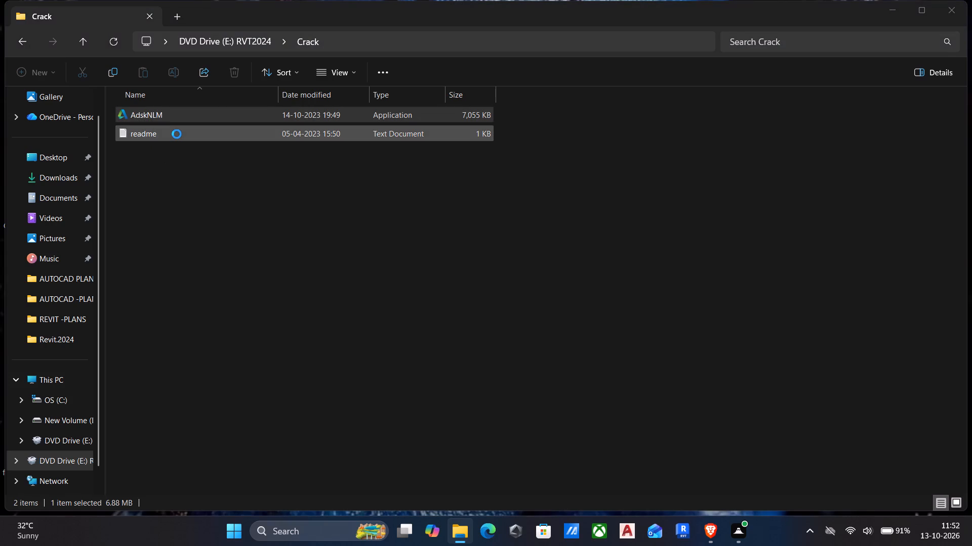
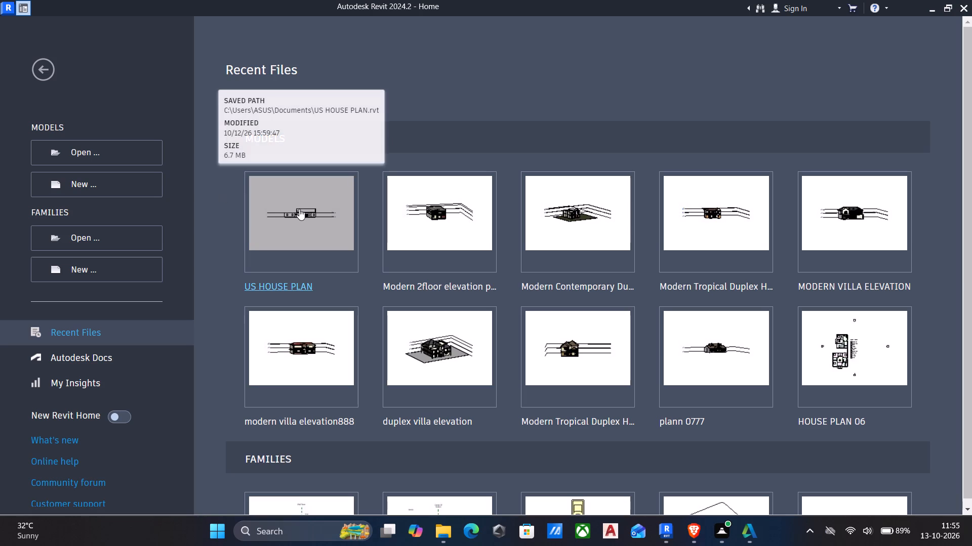
Open the US HOUSE PLAN project from the recent models.
left_click(299, 206)
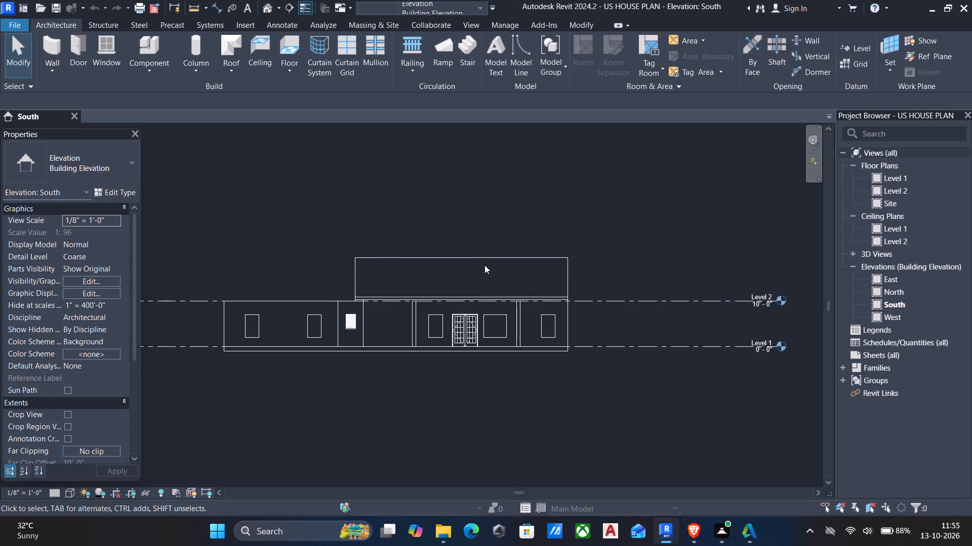
Examine the house's front elevation and its roof and front in the default 3D view, dismissing the system notifications.
scroll(485, 267, "down", 1)
middle_click_drag(506, 289, 493, 327, "shift")
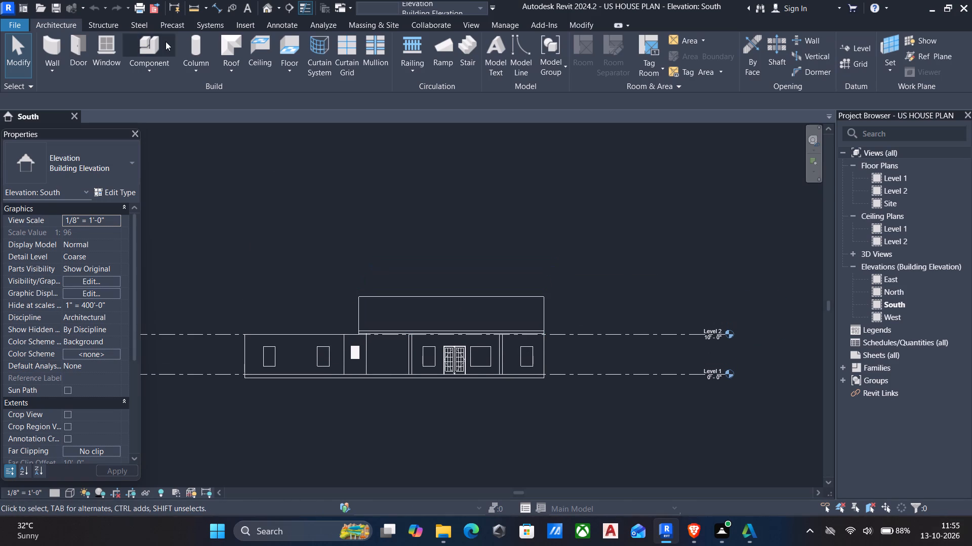
left_click(269, 8)
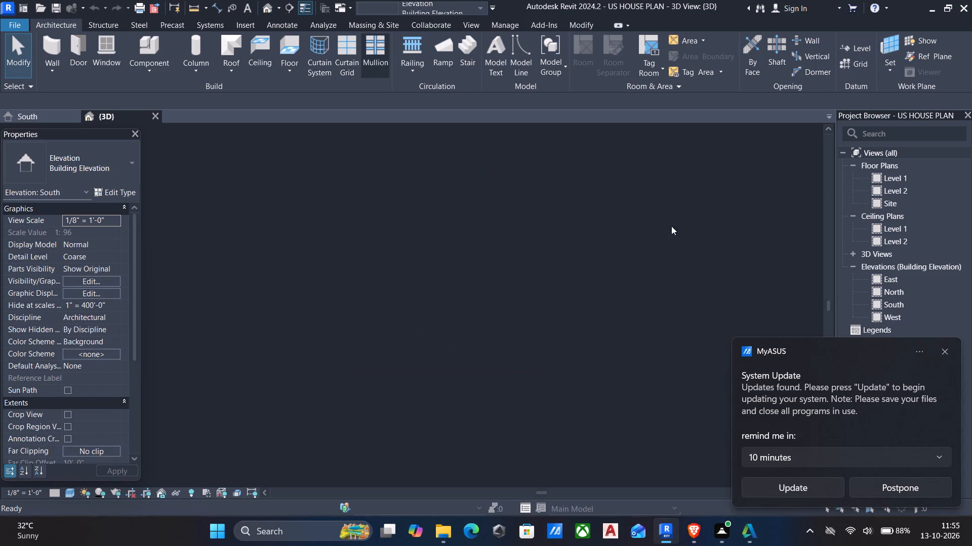
left_click(942, 347)
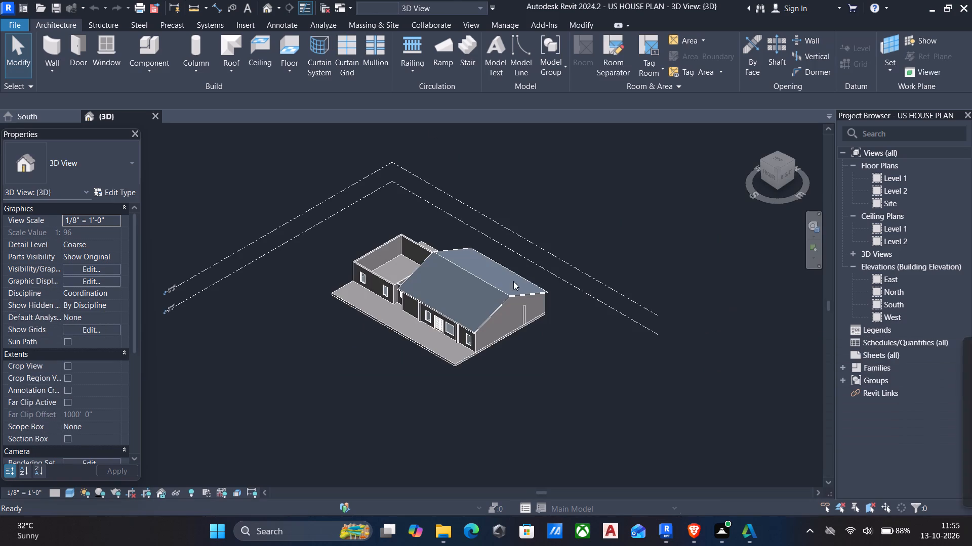
scroll(404, 285, "up", 4)
middle_click_drag(417, 281, 426, 278, "shift")
middle_click_drag(437, 272, 524, 194, "shift")
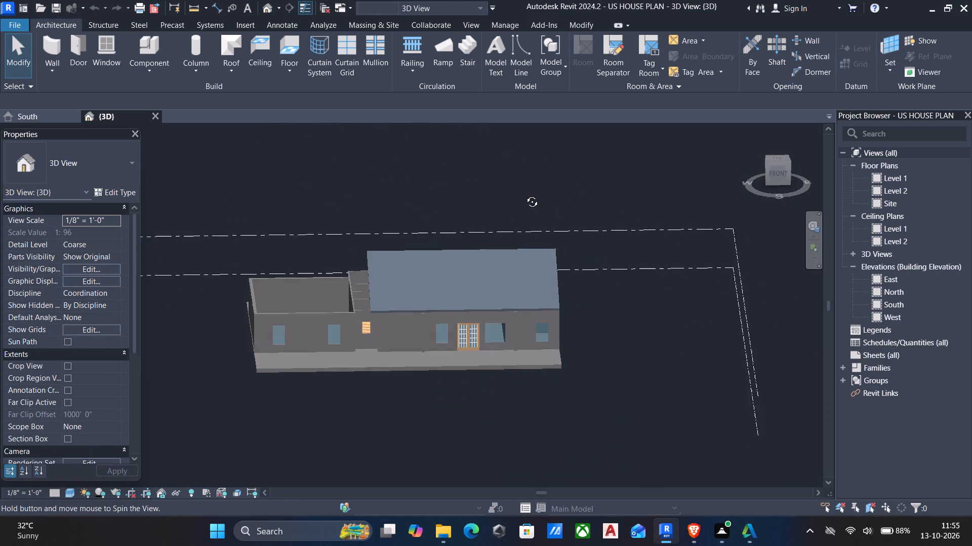
middle_click_drag(524, 194, 451, 193, "shift")
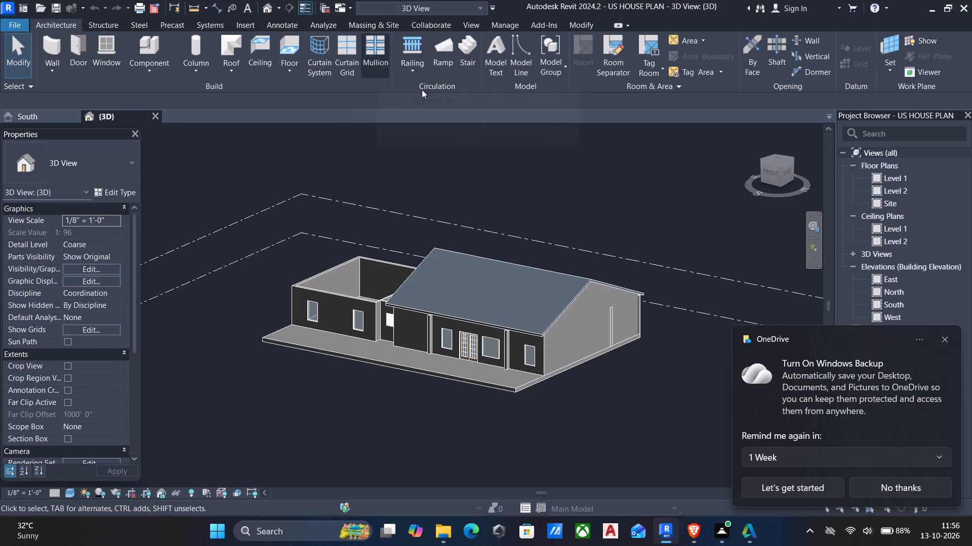
left_click(944, 341)
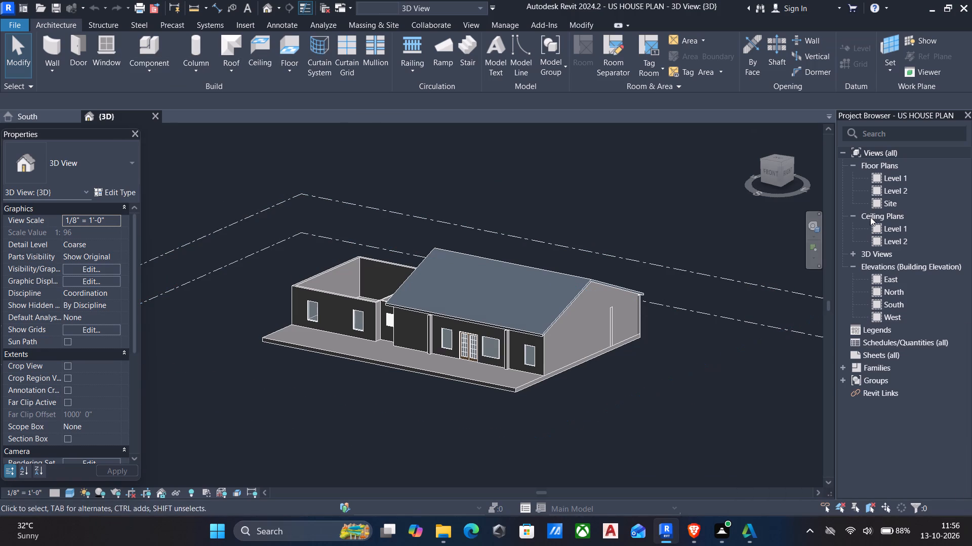
In the South elevation, start a Roof by Extrusion on a plane picked at the existing roof's eave, with reference Level 2 and offset 0' 0".
double_click(907, 303)
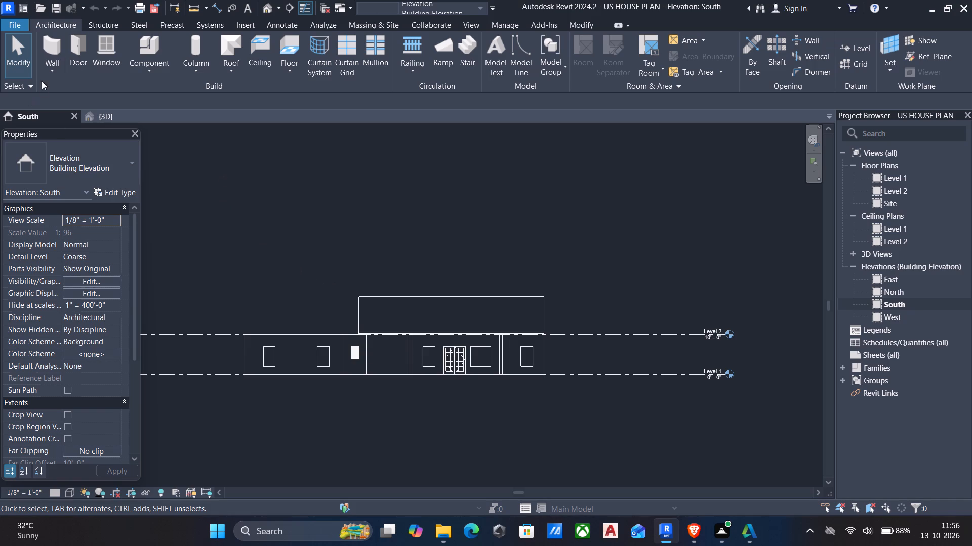
left_click(230, 69)
left_click(261, 114)
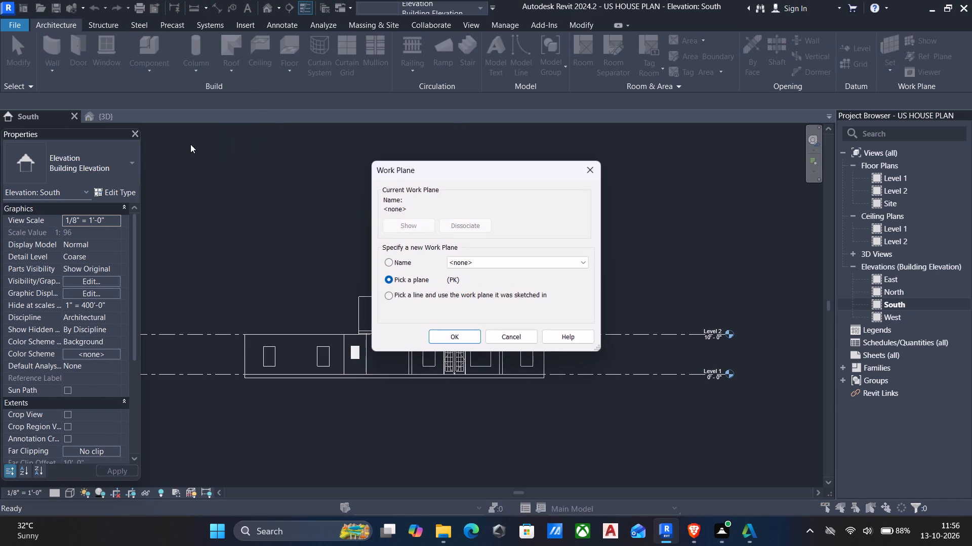
left_click(452, 339)
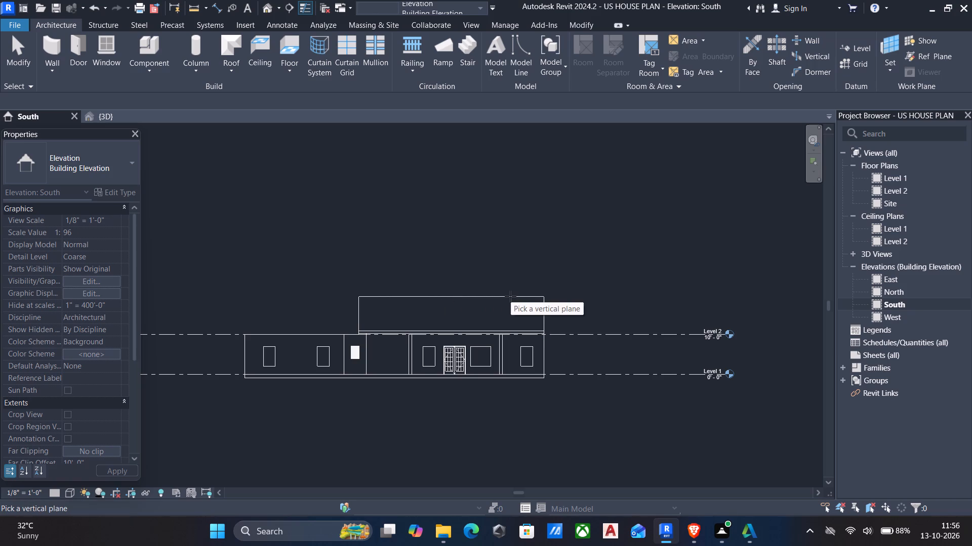
left_click(467, 334)
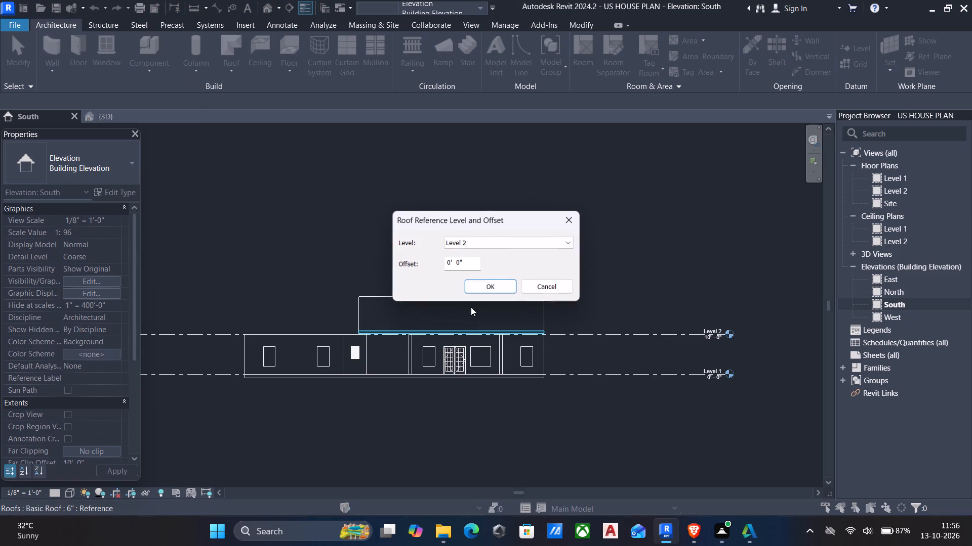
left_click(484, 288)
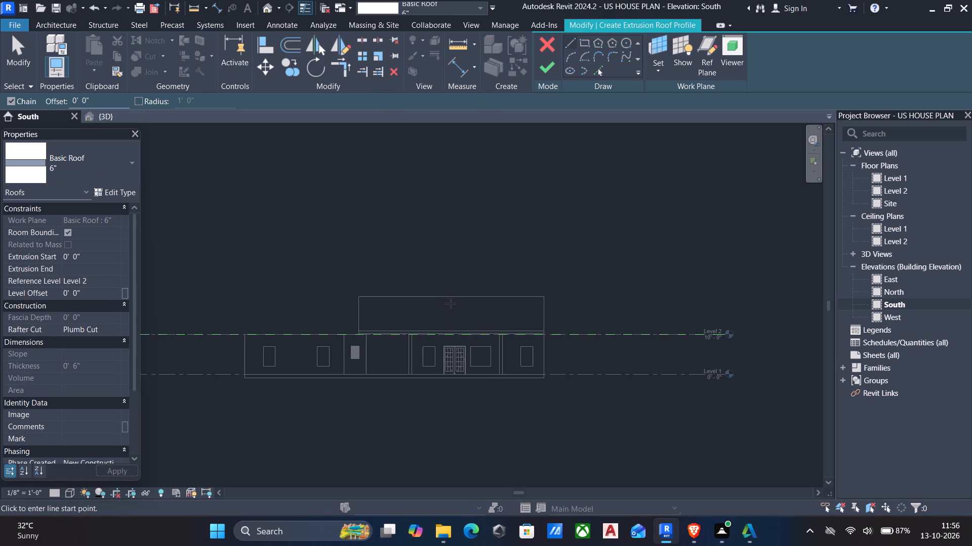
Sketch a vertical centre line about 8'-9" high from eave to ridge above the front door, and a slope about 10'-10" long down its left side.
scroll(471, 305, "up", 6)
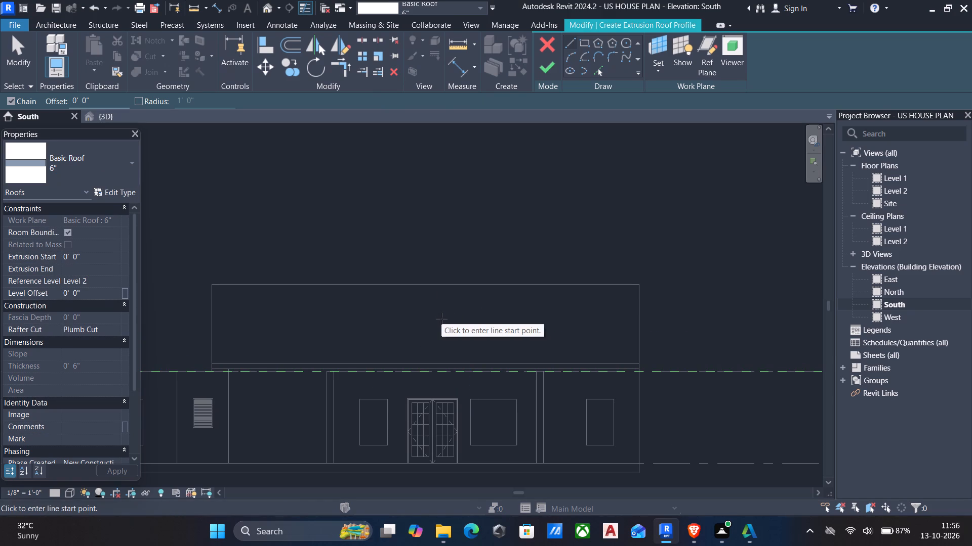
left_click(430, 363)
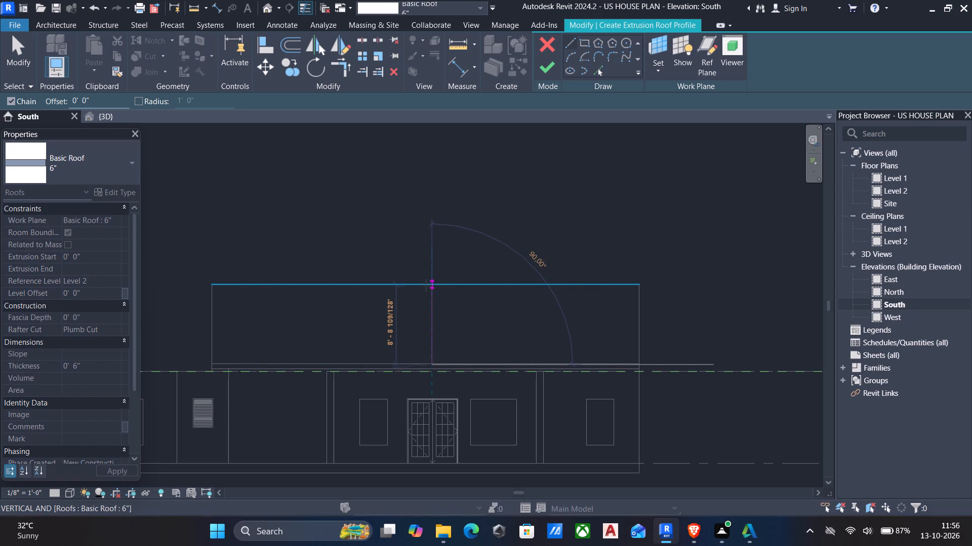
left_click(432, 285)
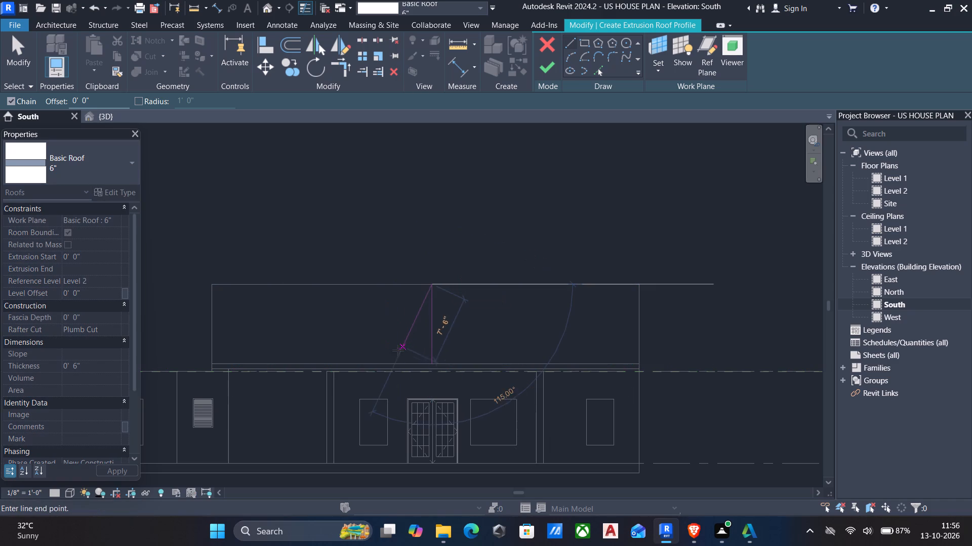
left_click(371, 365)
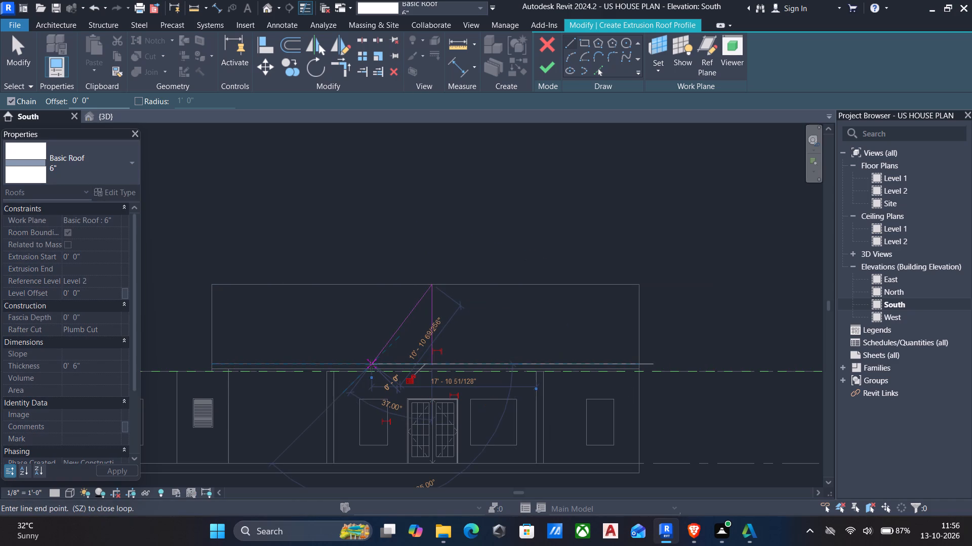
key("Escape")
key("Escape")
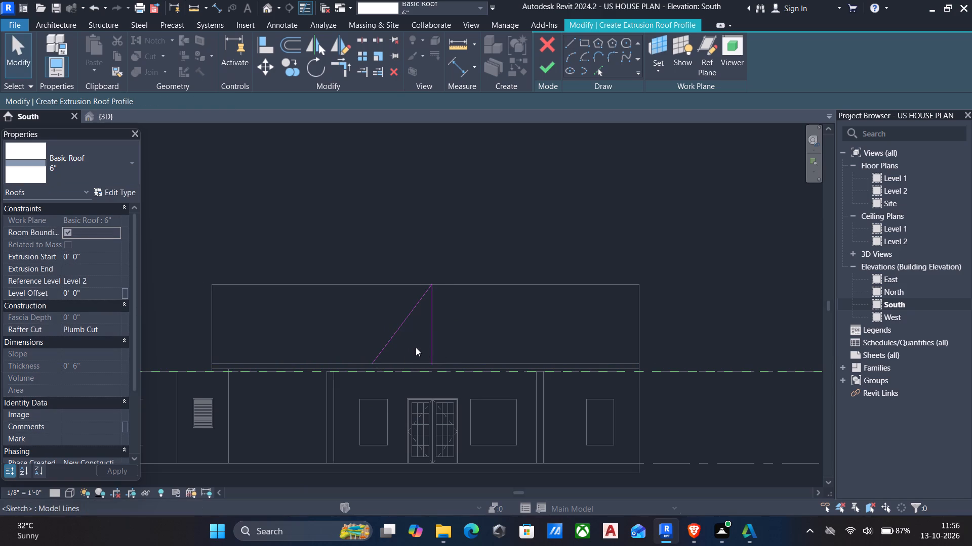
Mirror a copy of the sloped profile line about an axis drawn along the vertical centre line, forming a symmetrical gable.
left_click_drag(416, 347, 352, 331)
key("d")
key("m")
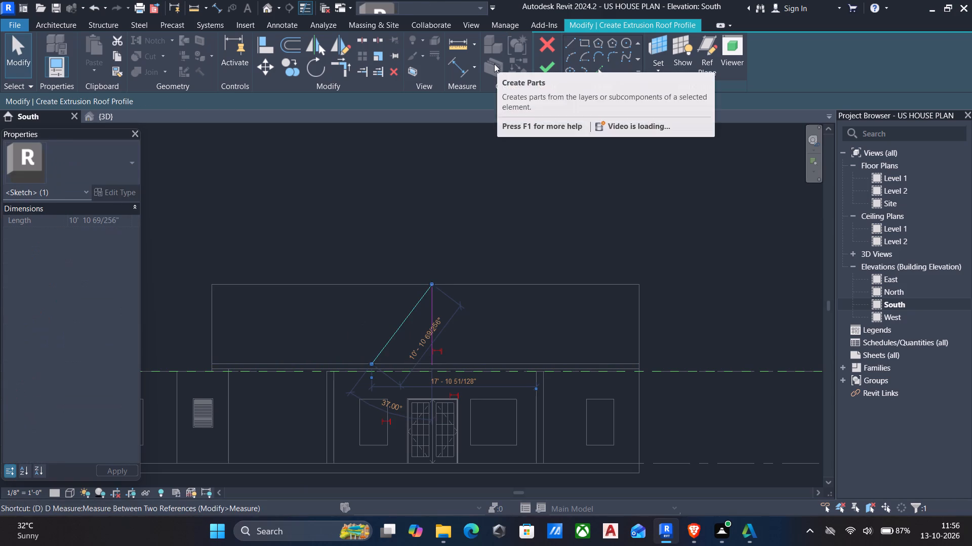
left_click(432, 282)
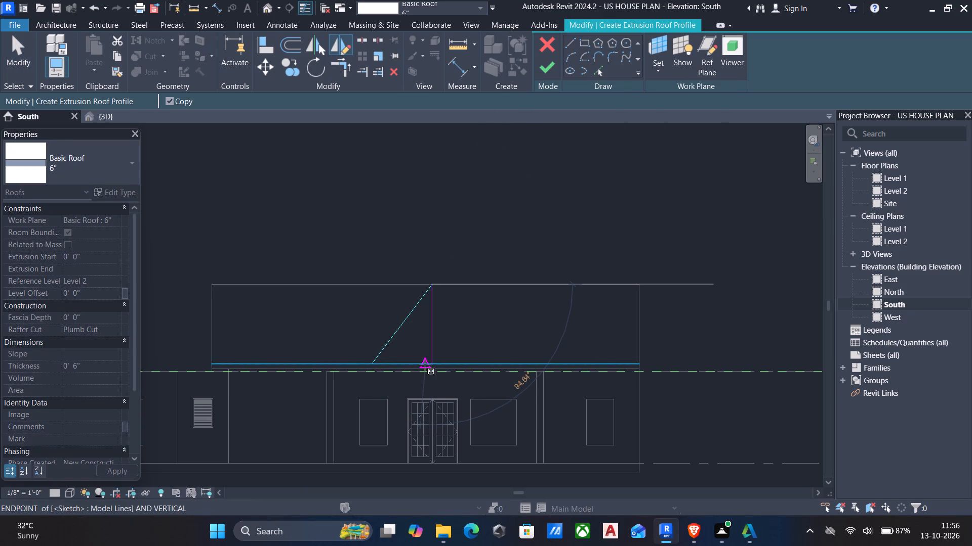
left_click(429, 366)
key("Escape")
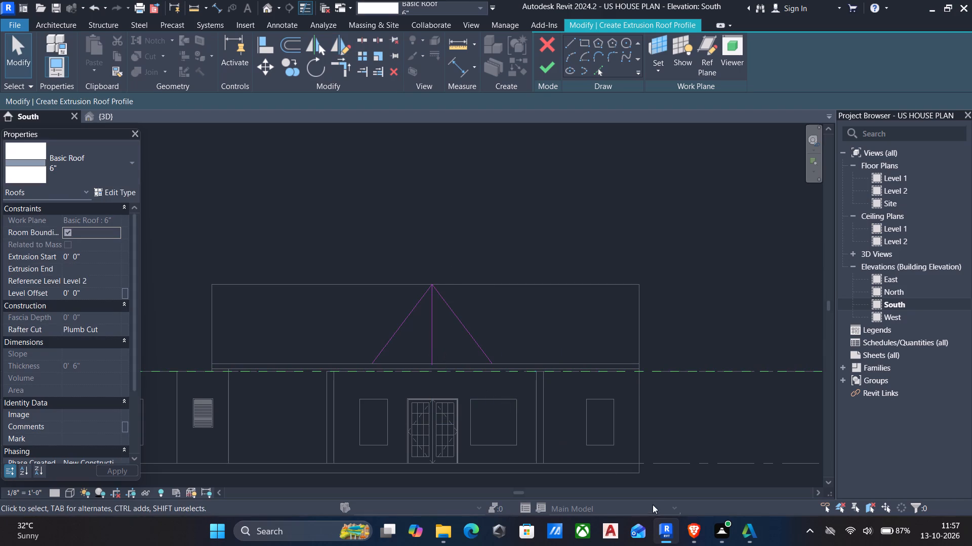
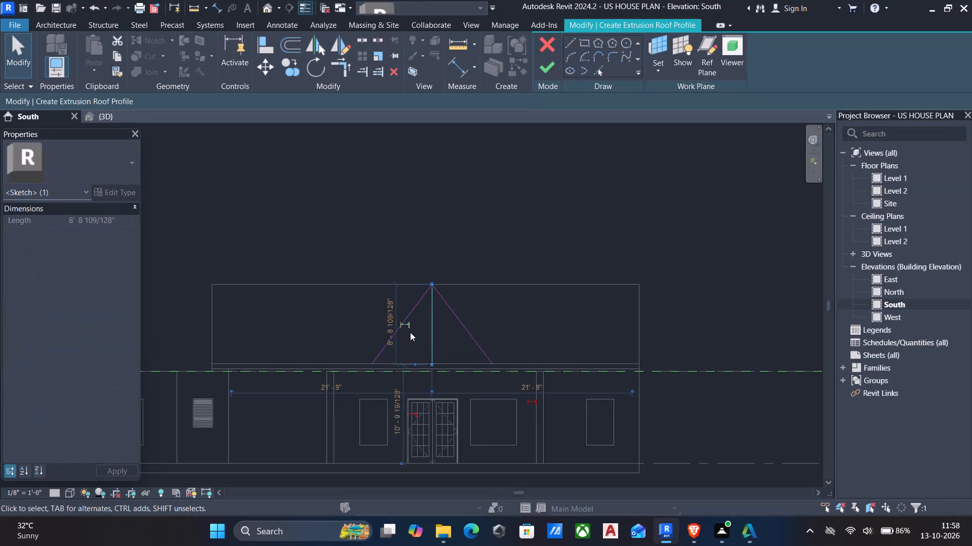
Delete the vertical centre line from the gable profile and finish the extrusion roof sketch.
key("Delete")
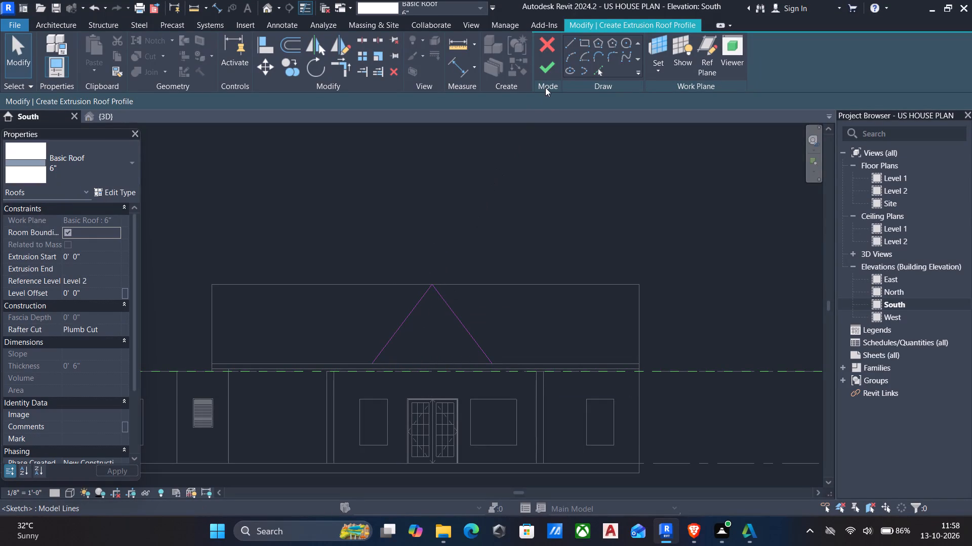
left_click(545, 67)
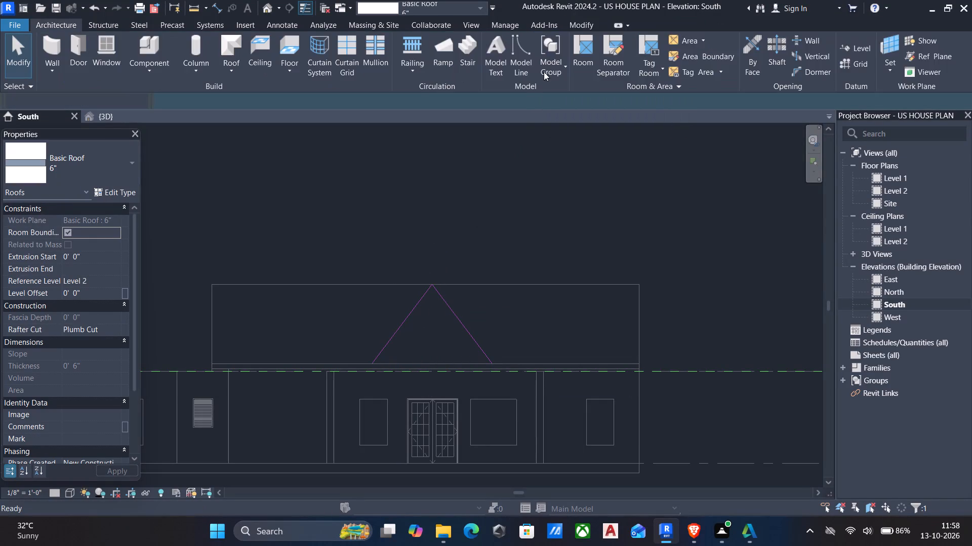
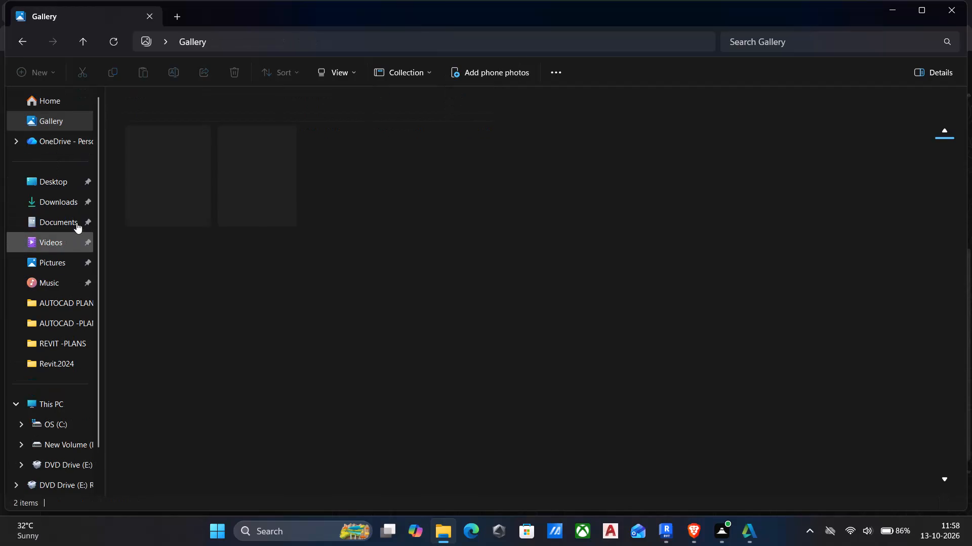
Open the recent Airport commercial building HVAC project from File Explorer and choose to upgrade it from Revit 2013 to Revit 2024.
left_click(49, 104)
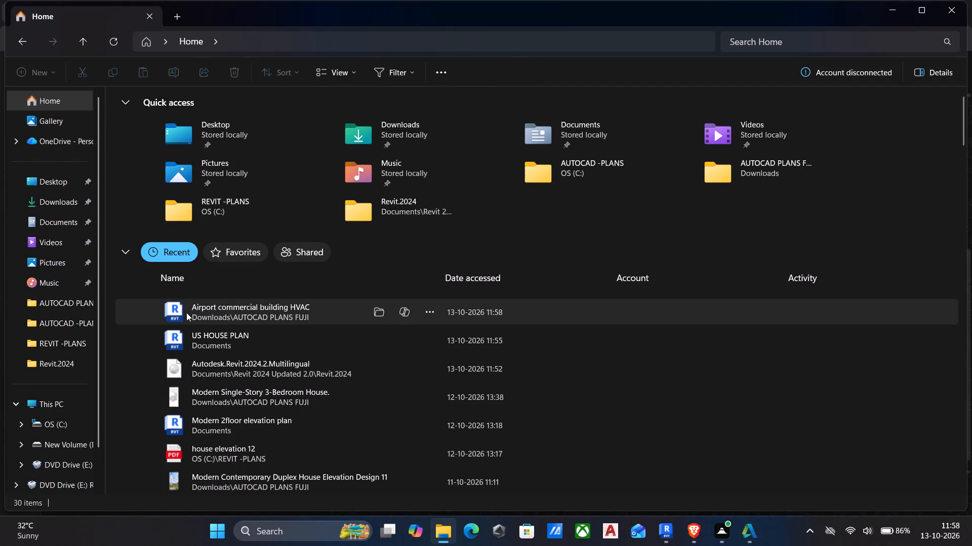
double_click(179, 312)
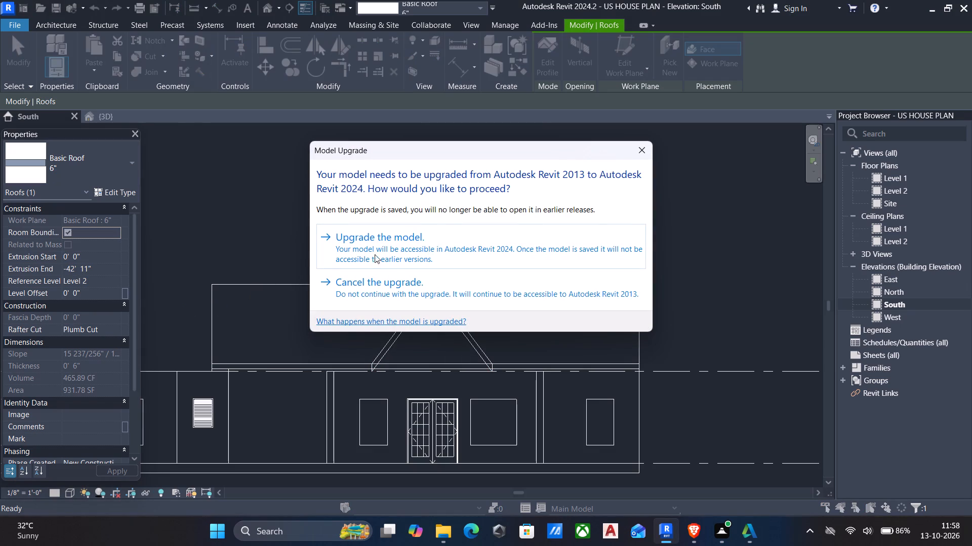
left_click(561, 236)
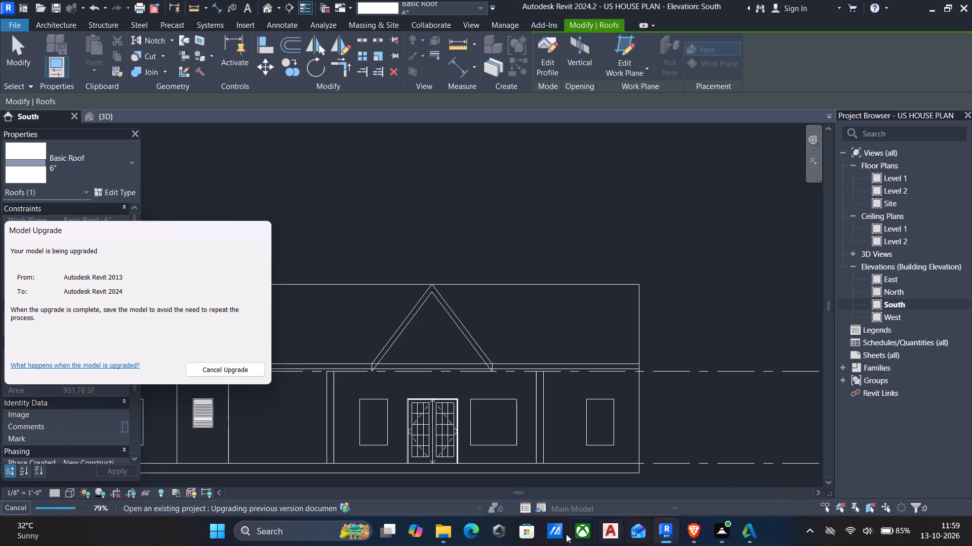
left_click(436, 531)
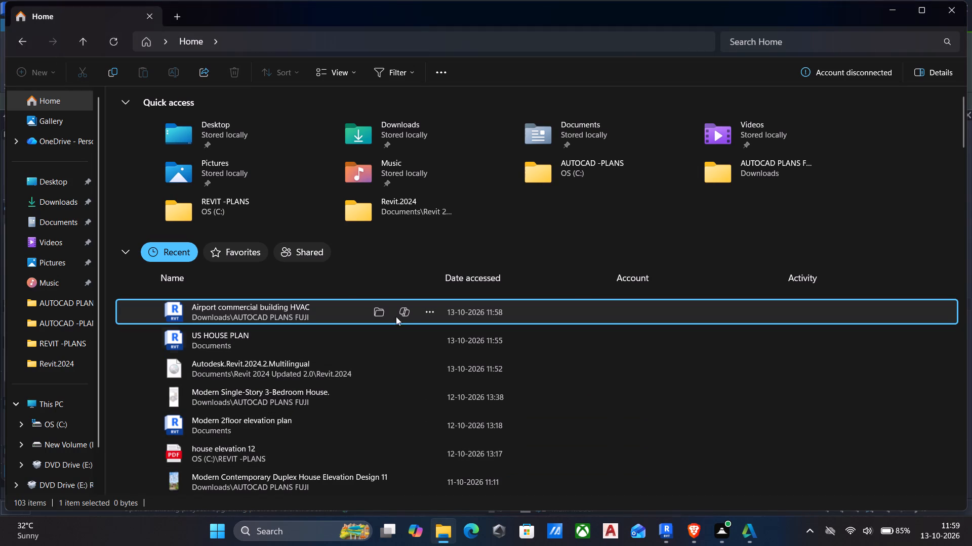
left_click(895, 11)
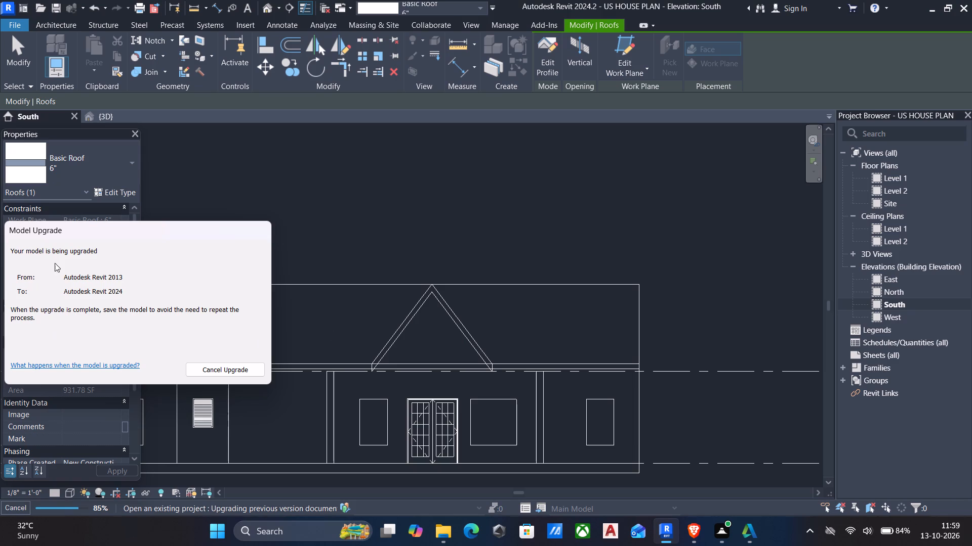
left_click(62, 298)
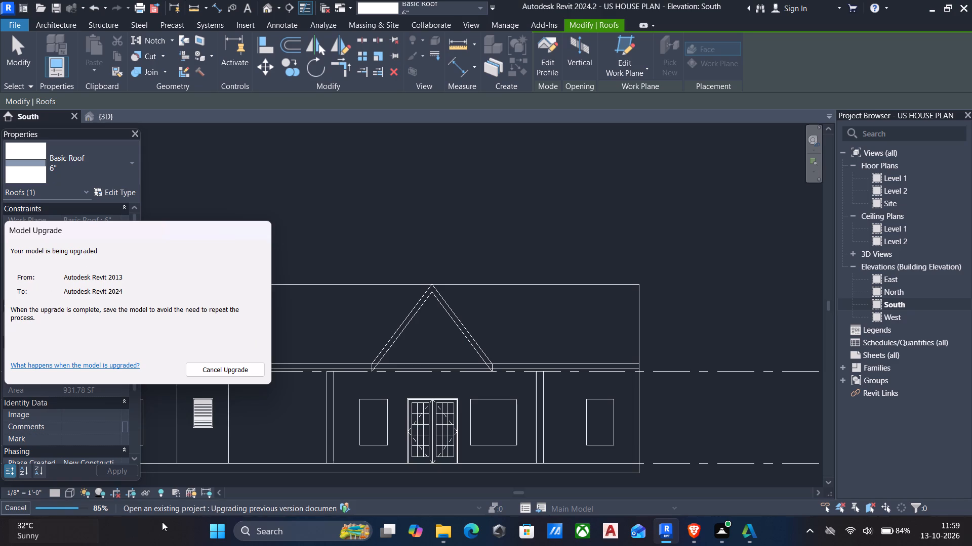